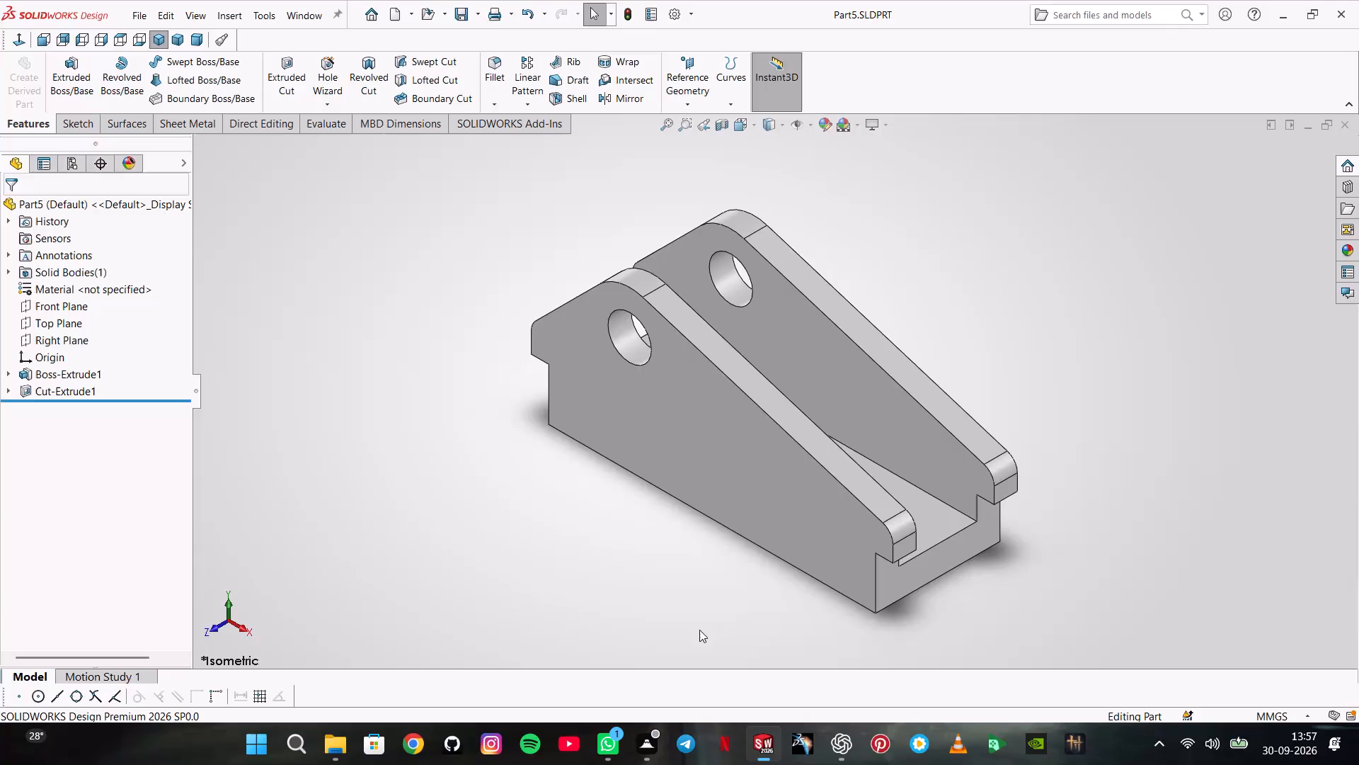
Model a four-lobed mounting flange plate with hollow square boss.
Create a new part document.
left_click(149, 13)
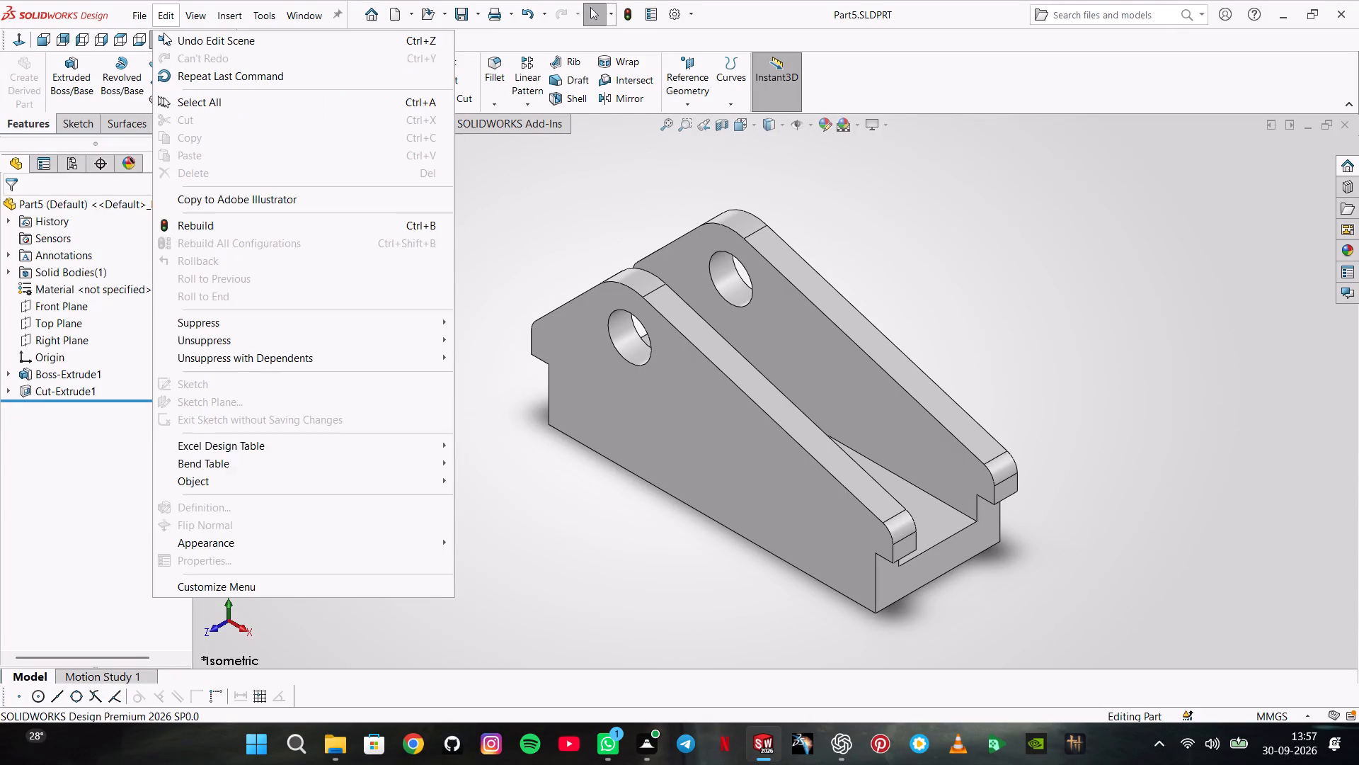
left_click(159, 33)
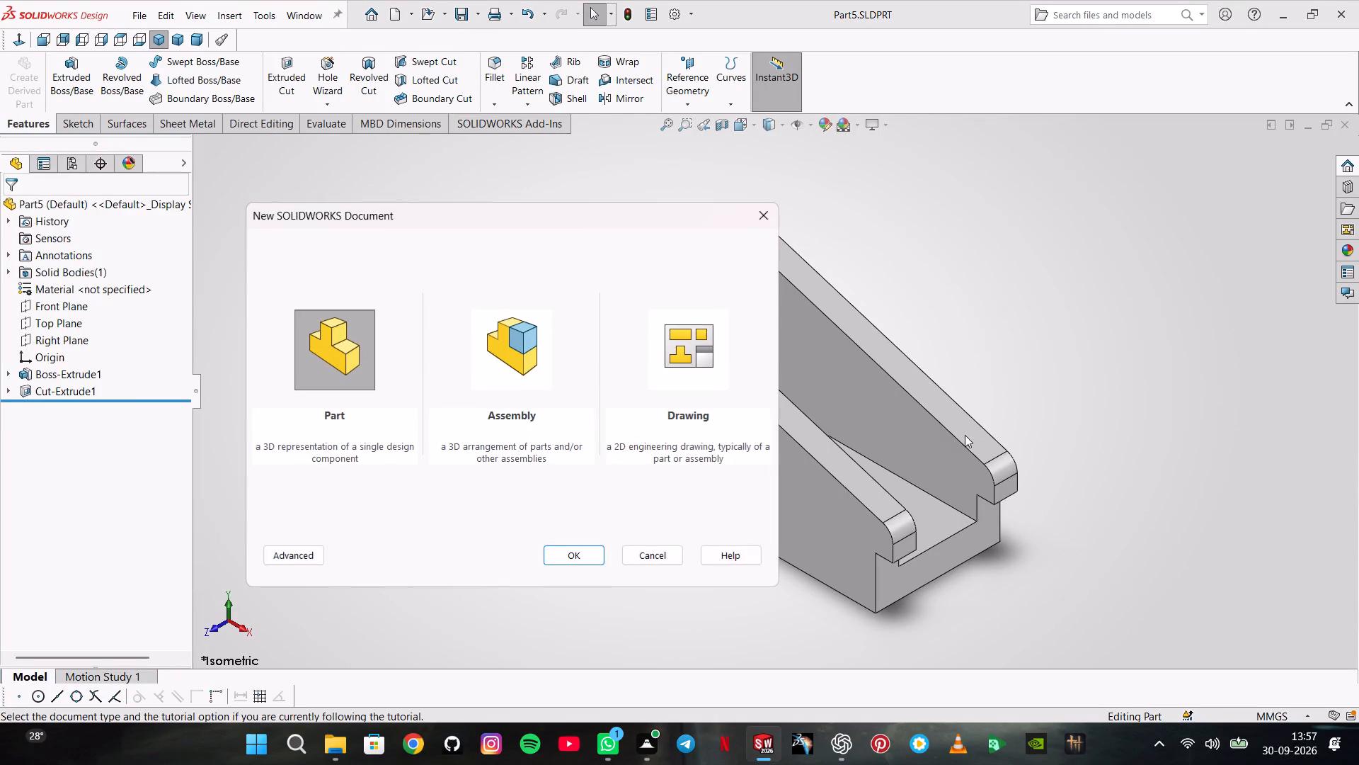
left_click(561, 546)
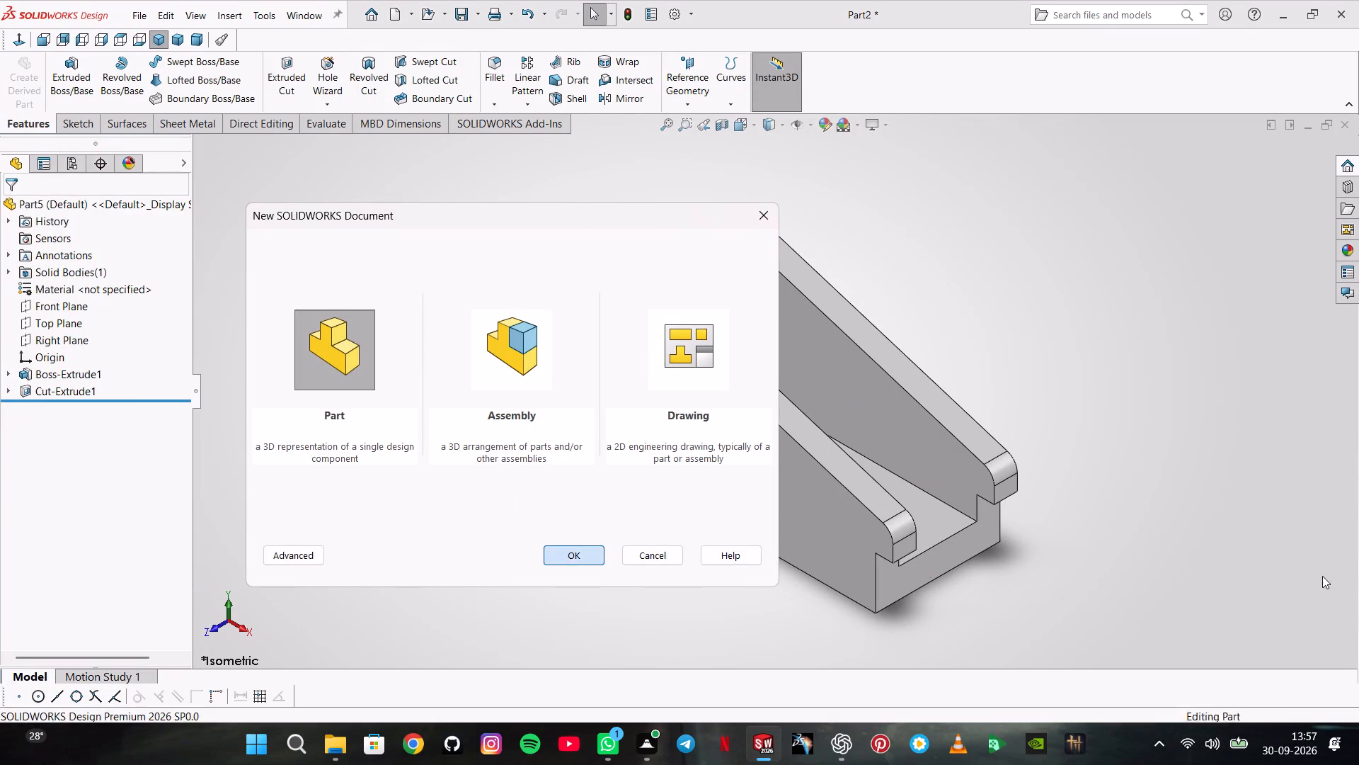
Set the new part's unit system to MMGS (millimeter, gram, second).
left_click(1278, 710)
left_click(1266, 642)
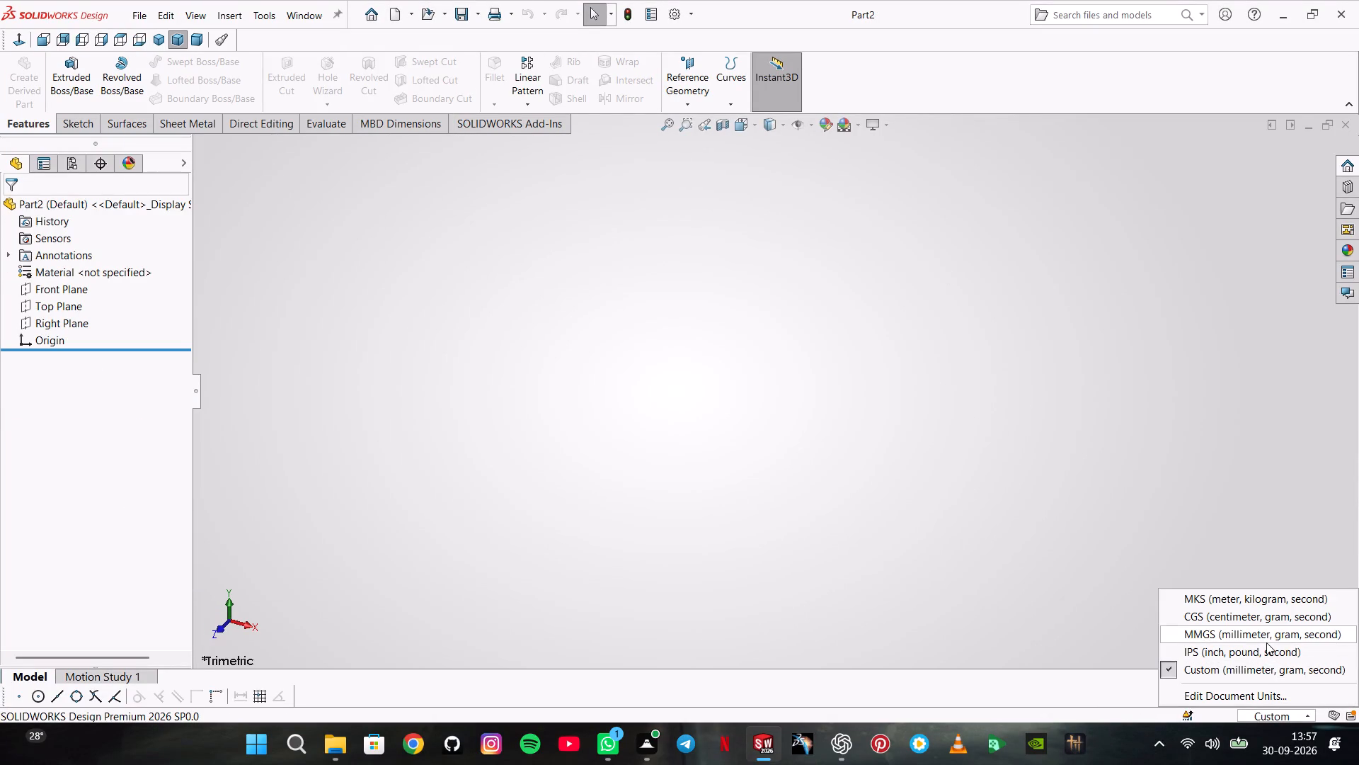
Start a new sketch on the Top Plane.
left_click(25, 283)
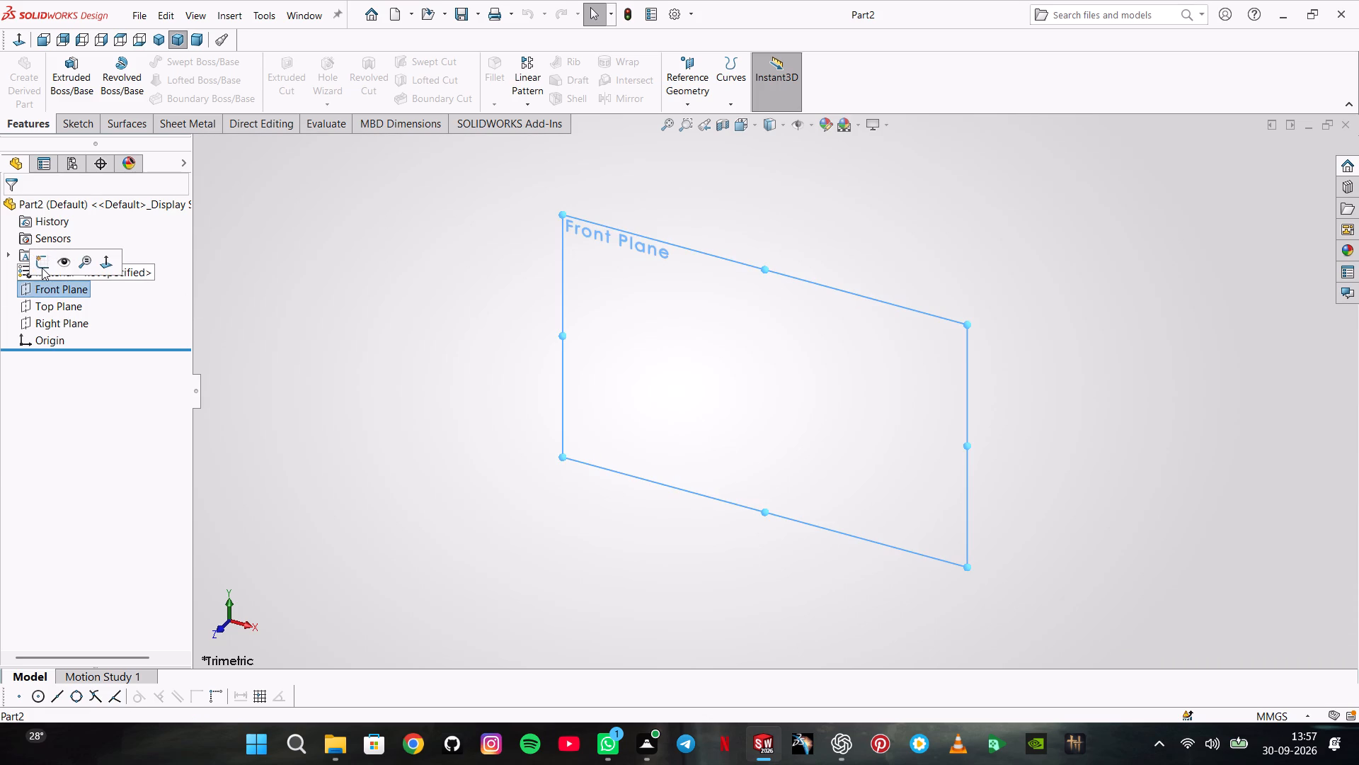
left_click(56, 308)
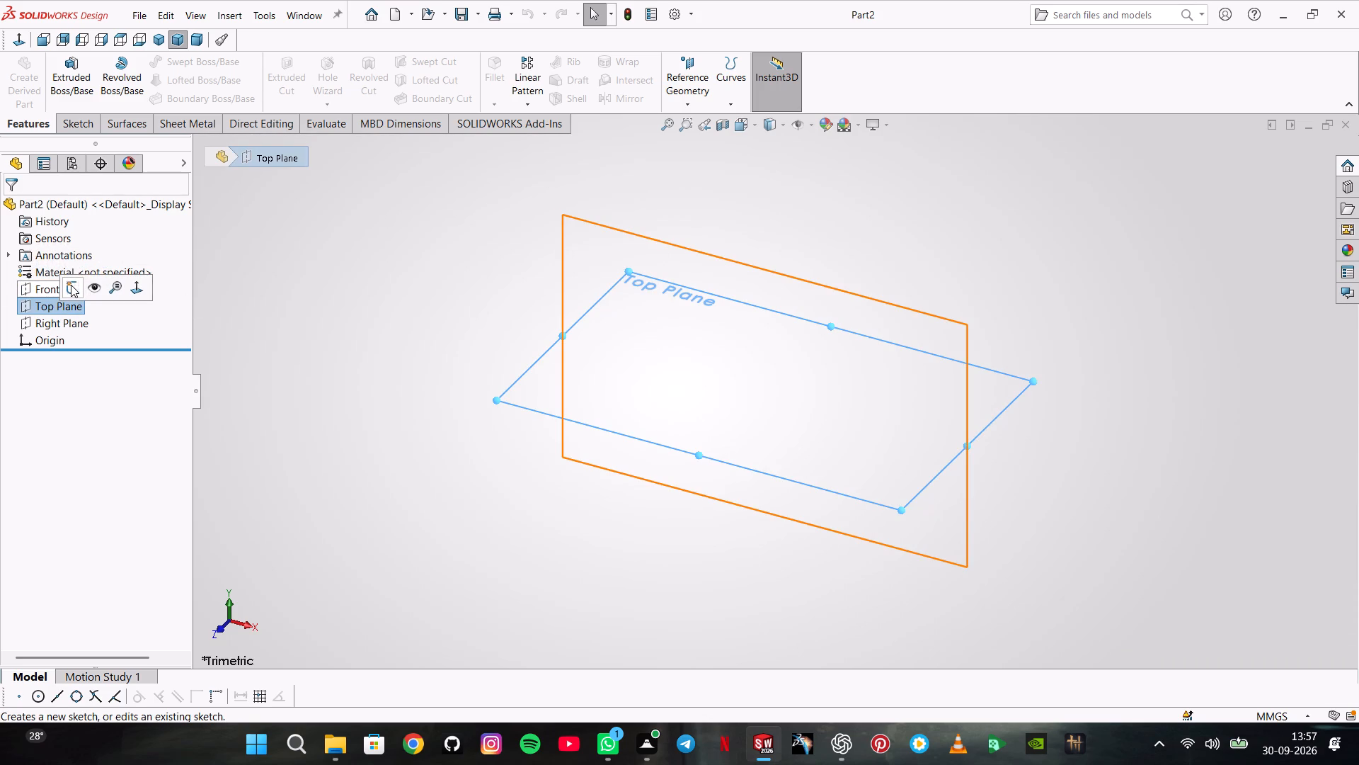
left_click(71, 285)
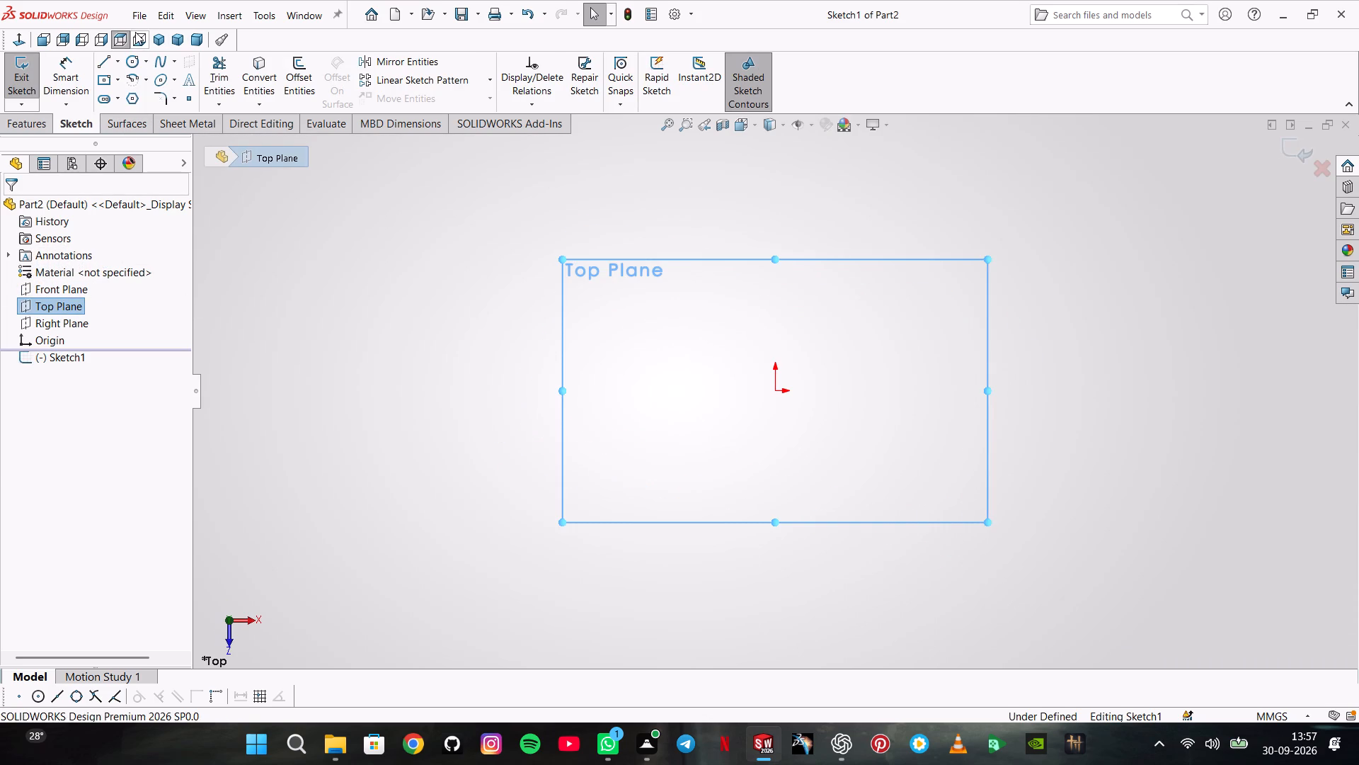
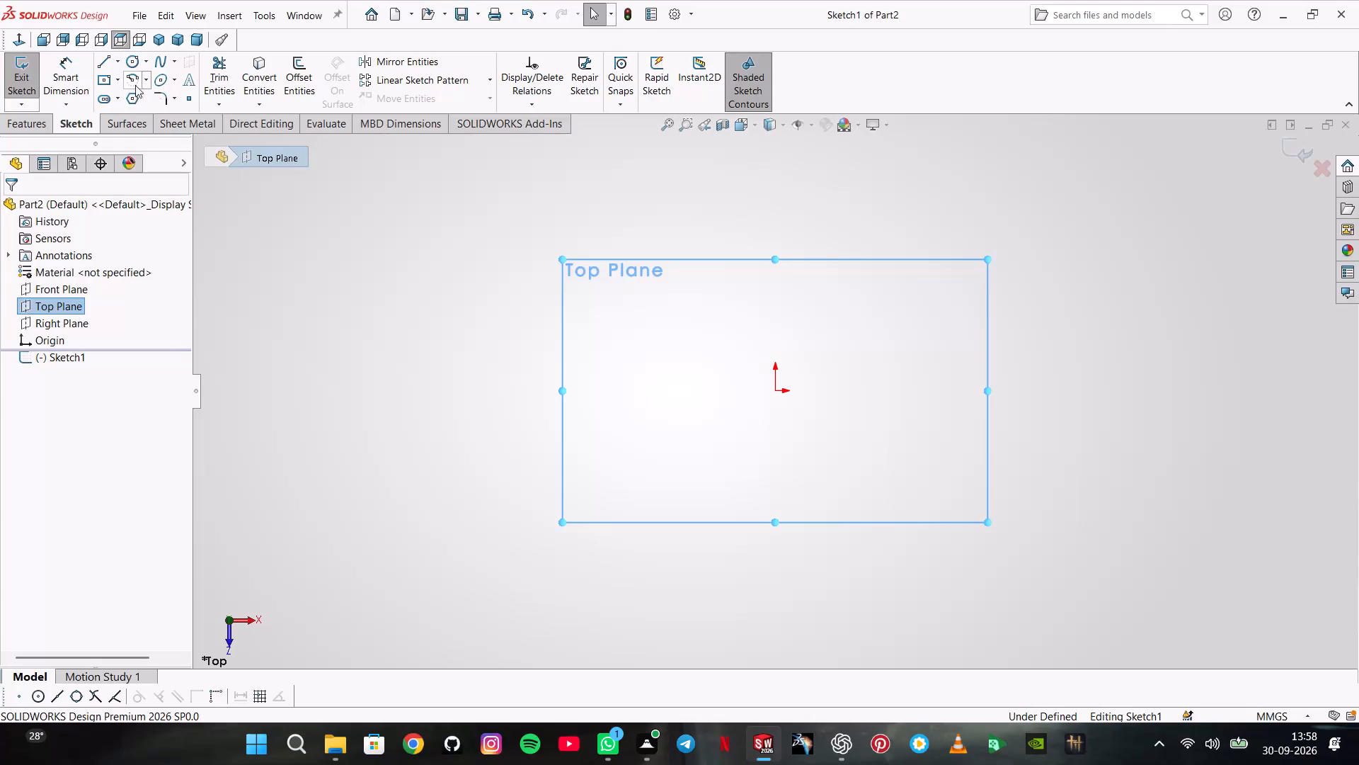
Sketch a circle centred on the origin and dimension its diameter to 160 mm.
left_click(135, 64)
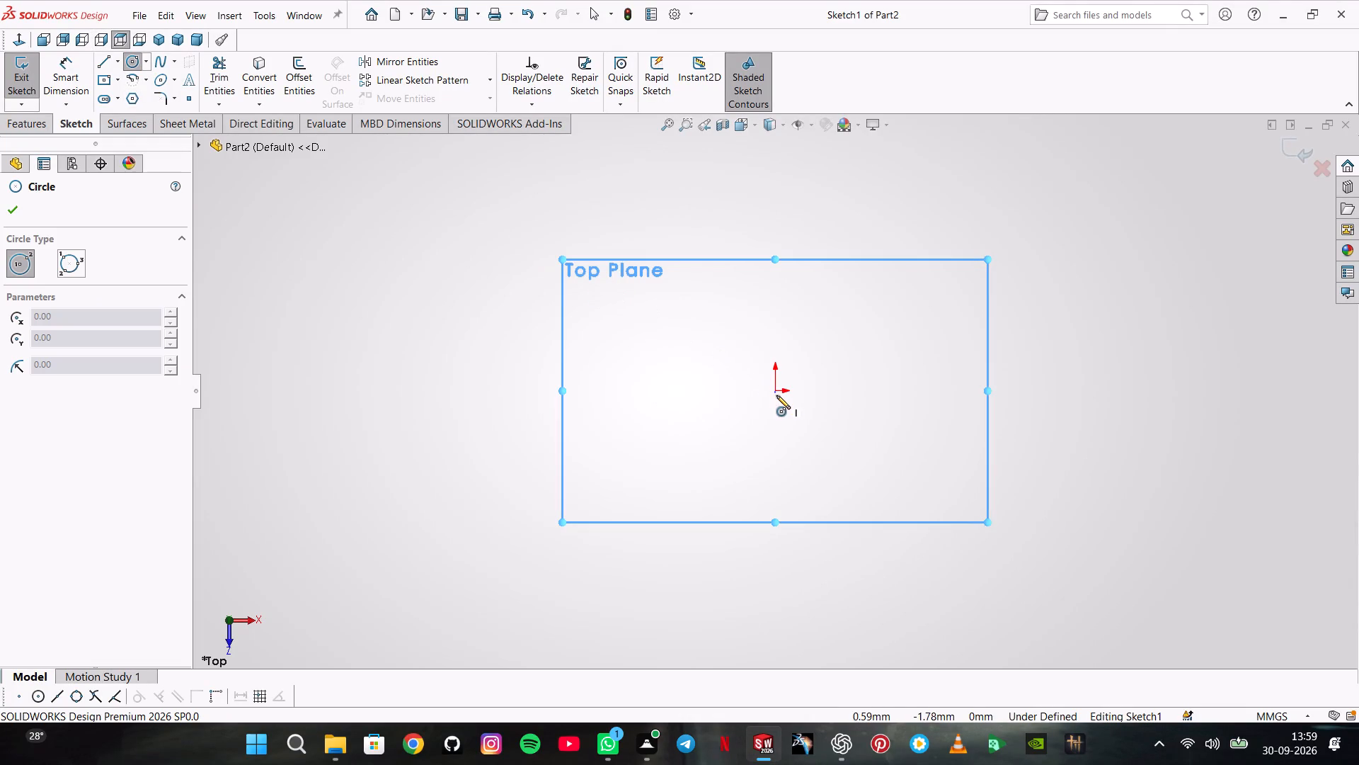
left_click(776, 390)
left_click_drag(859, 563, 856, 550)
left_click(79, 84)
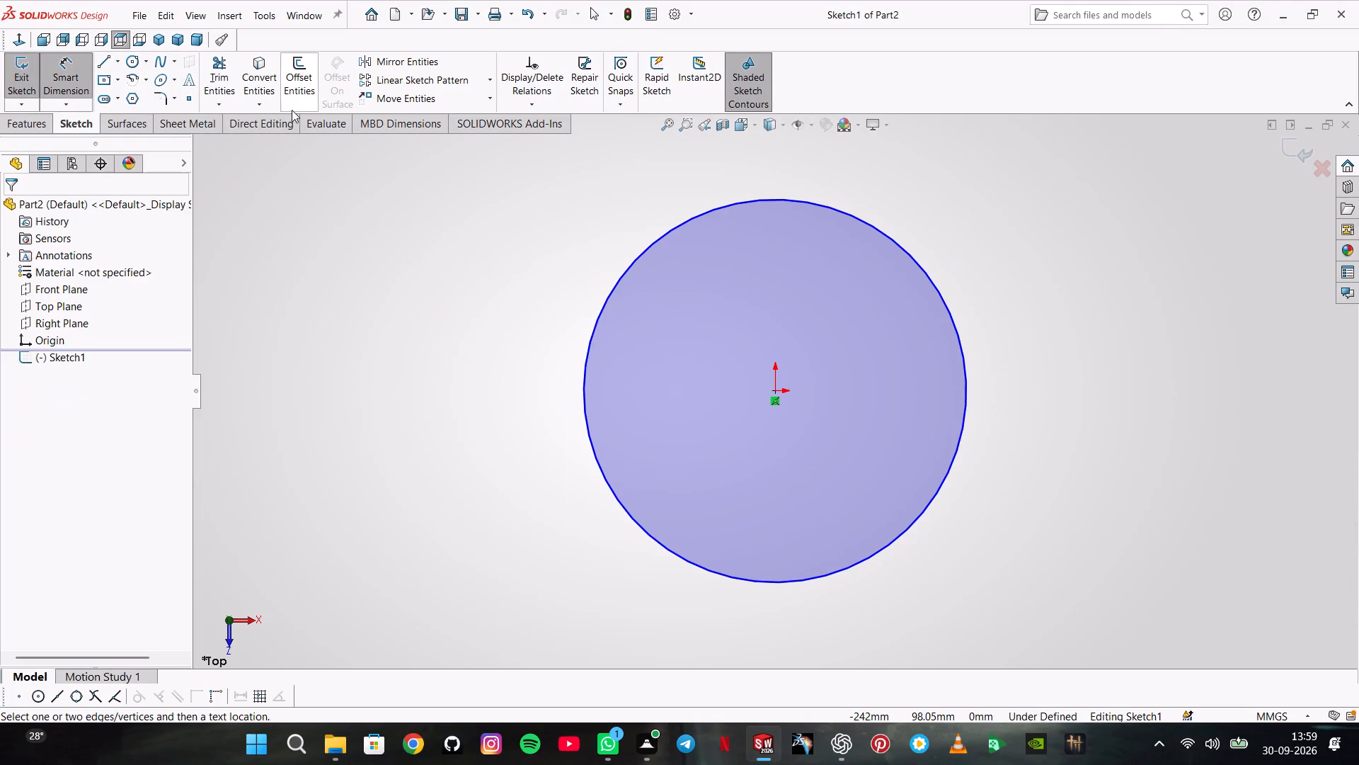
left_click(619, 288)
left_click(500, 296)
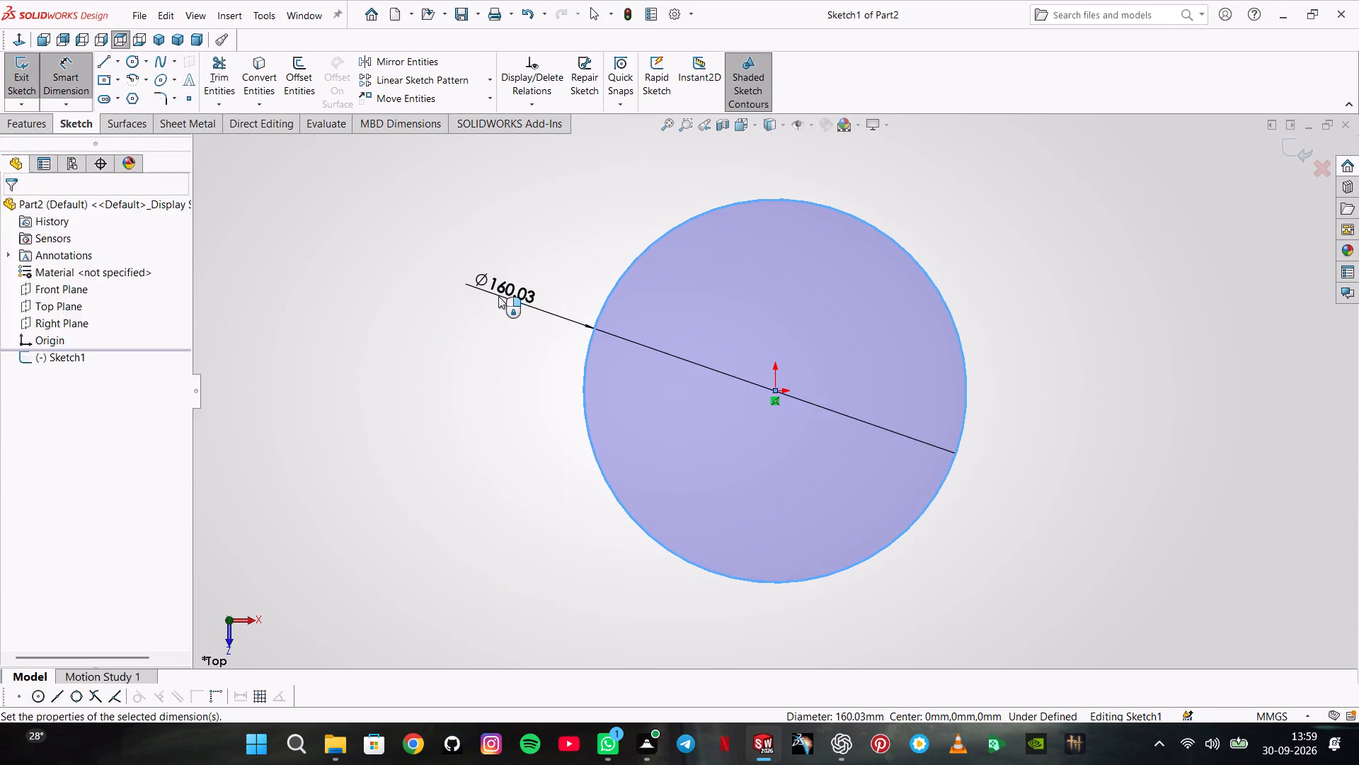
type("160")
key("Return")
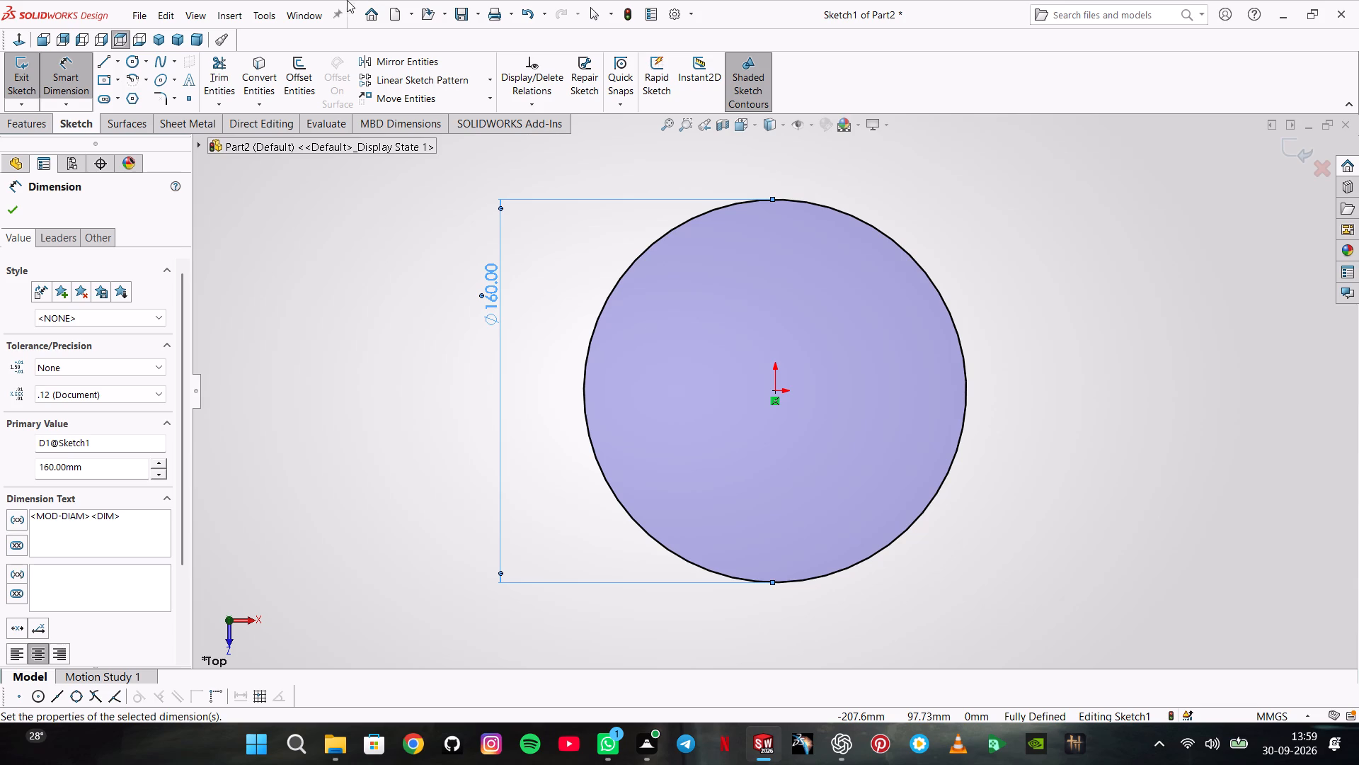
Sketch four circles diagonally around the large circle, clockwise from upper left, about 32, 11, 19 and 57 mm in diameter.
left_click(132, 64)
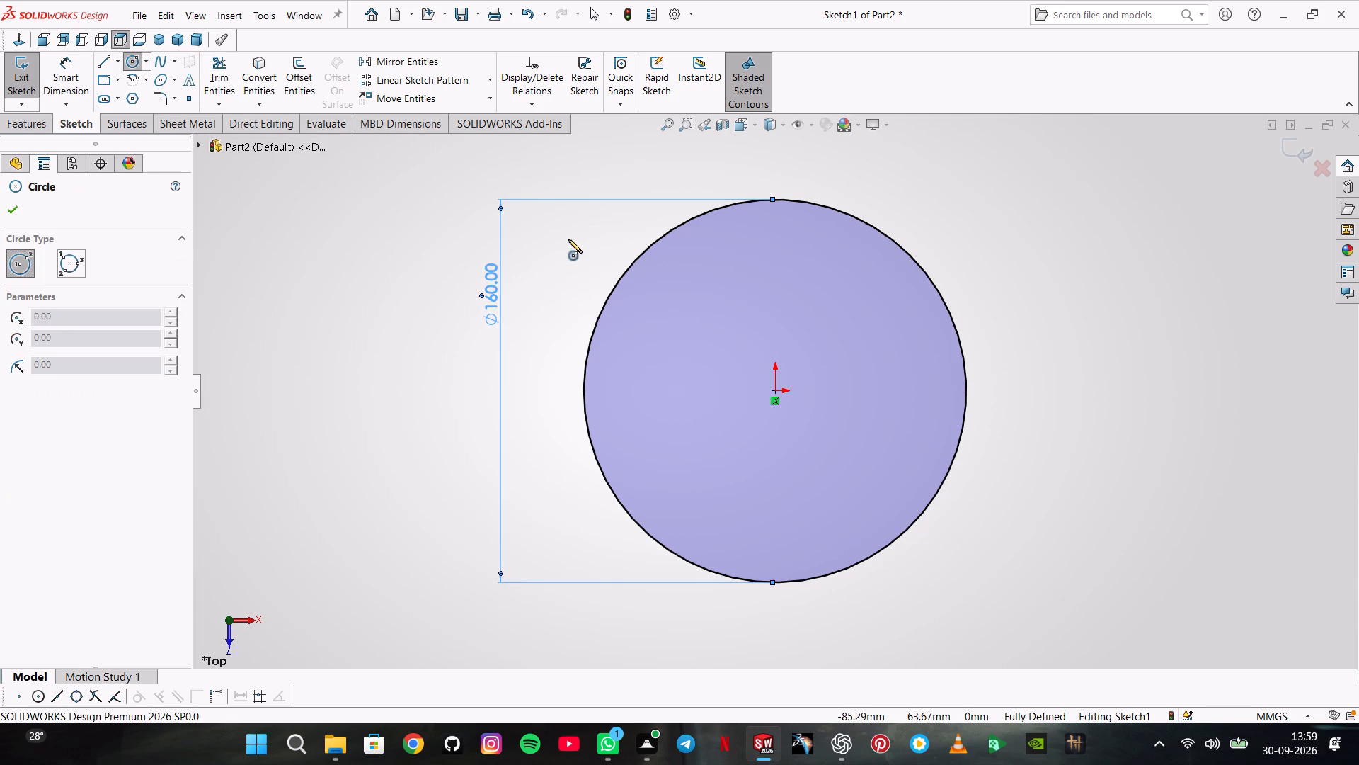
left_click(577, 247)
left_click(581, 209)
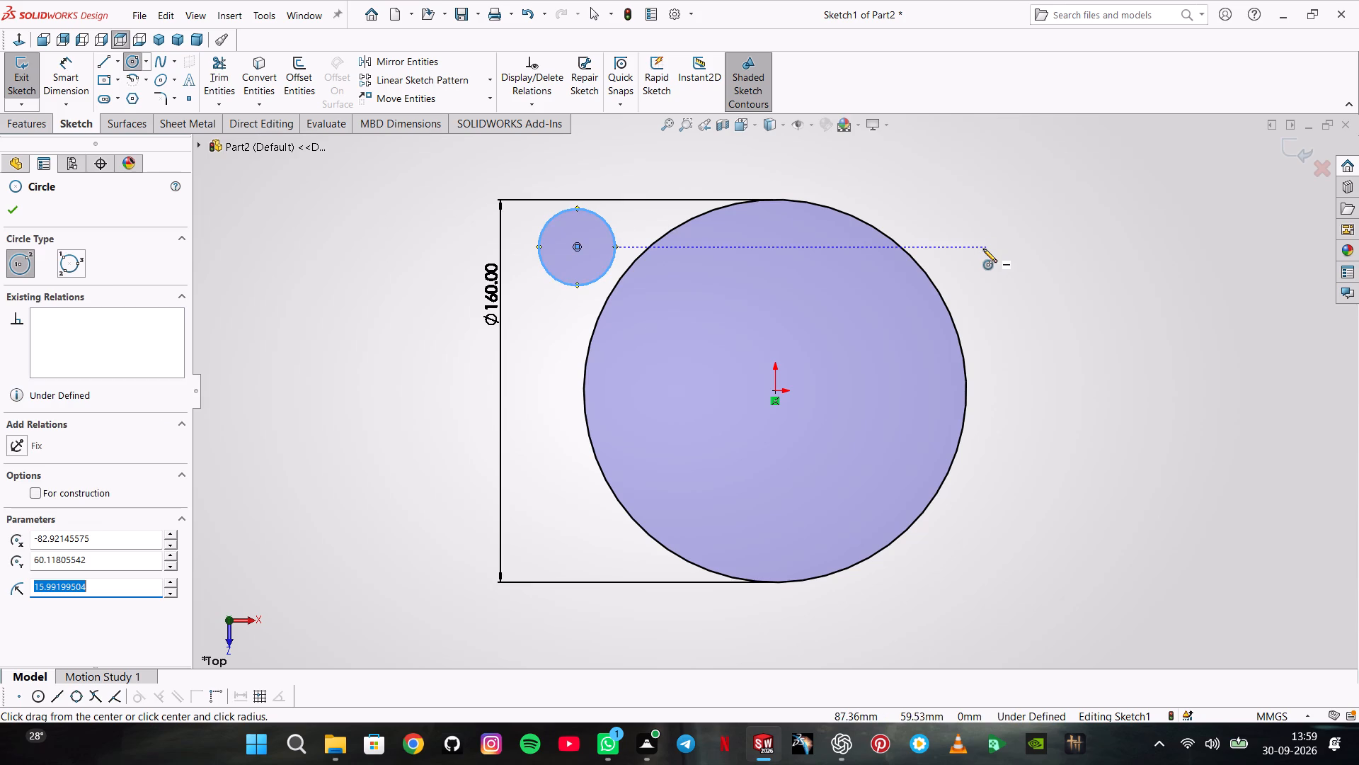
left_click(989, 259)
left_click(994, 245)
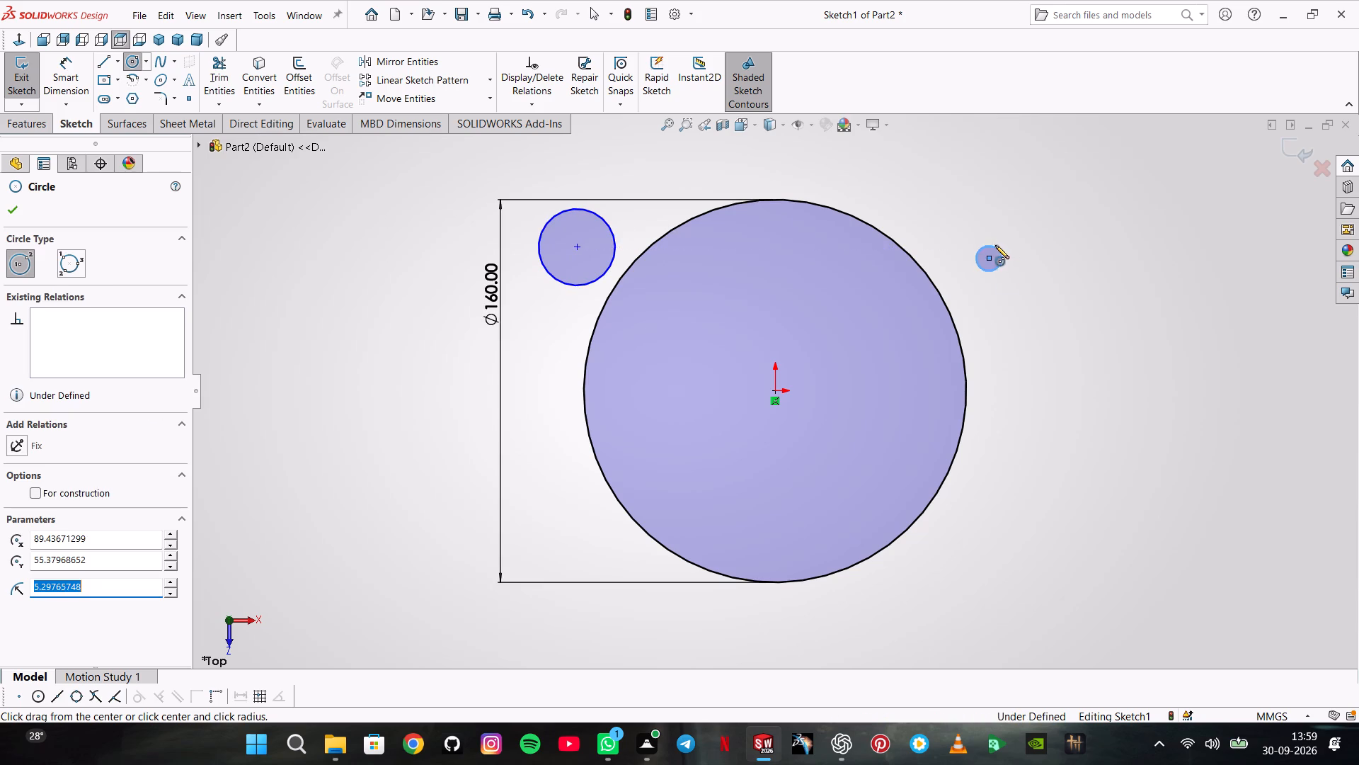
left_click(983, 530)
left_click(999, 514)
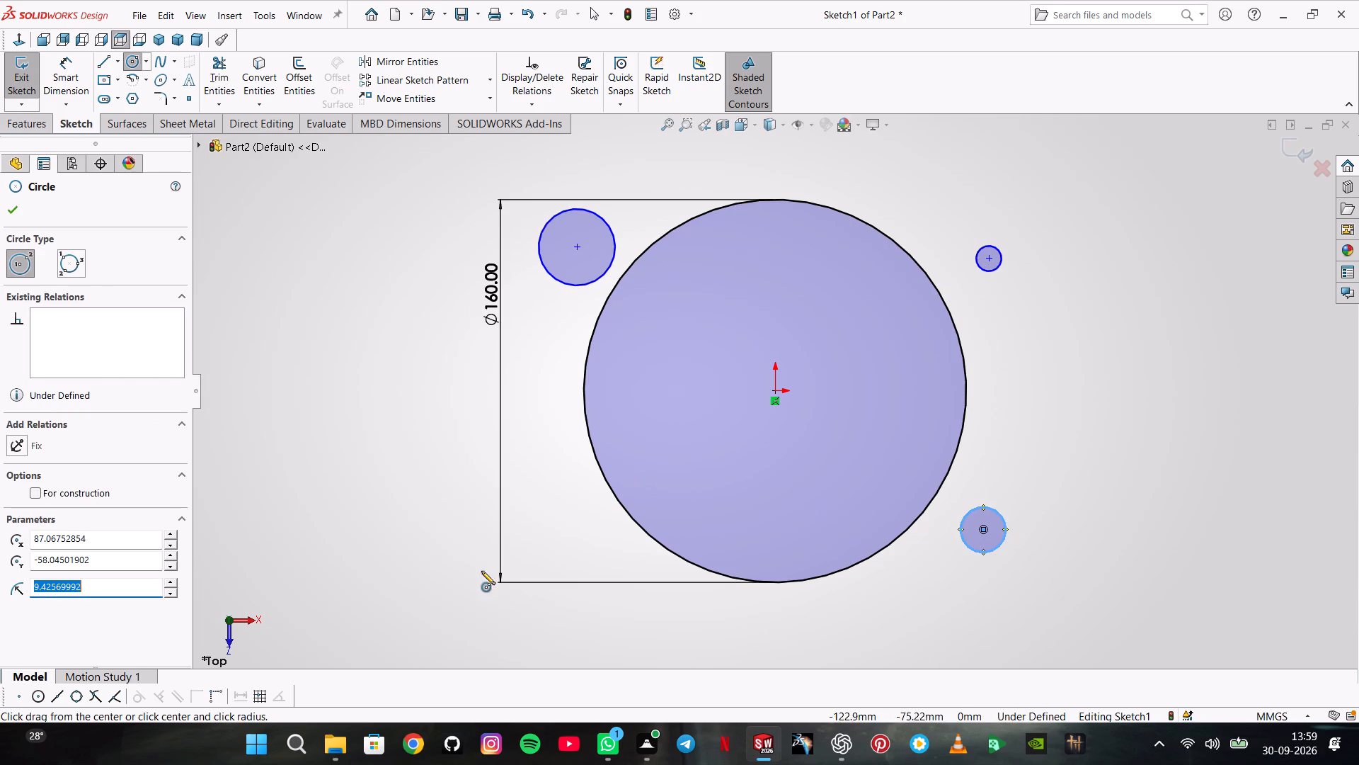
left_click(556, 532)
left_click(562, 463)
key("Escape")
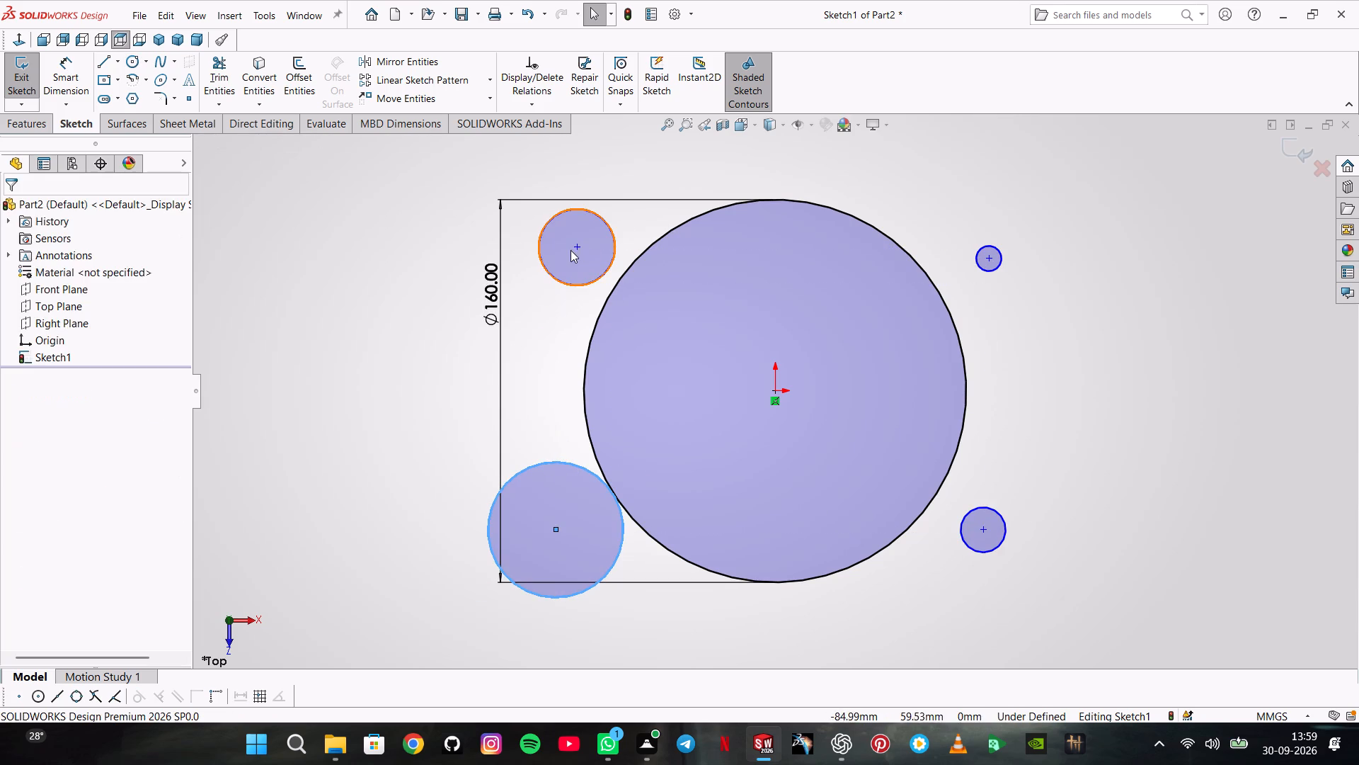
Apply an Equal relation to the four small outer circles.
left_click(569, 254)
left_click(559, 484, "ctrl")
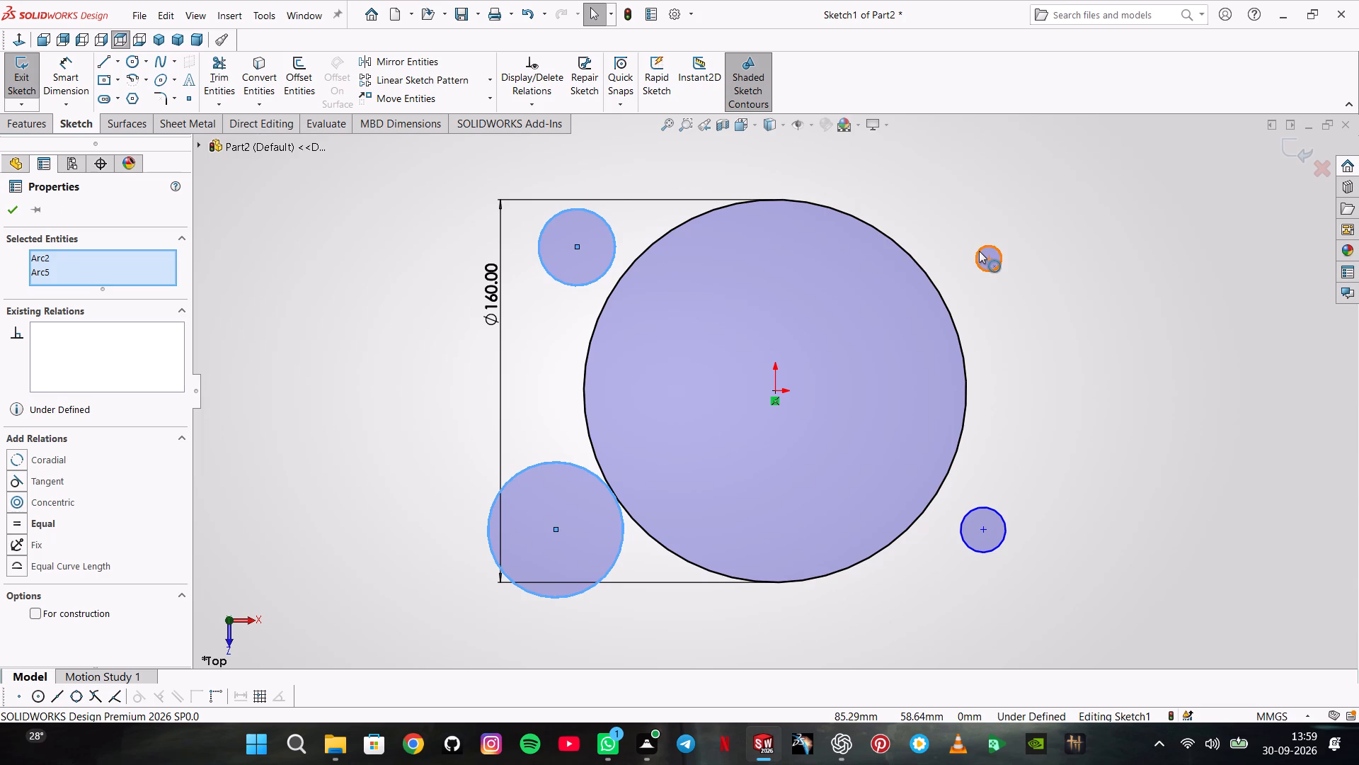
left_click(980, 252, "ctrl")
left_click(972, 523, "ctrl")
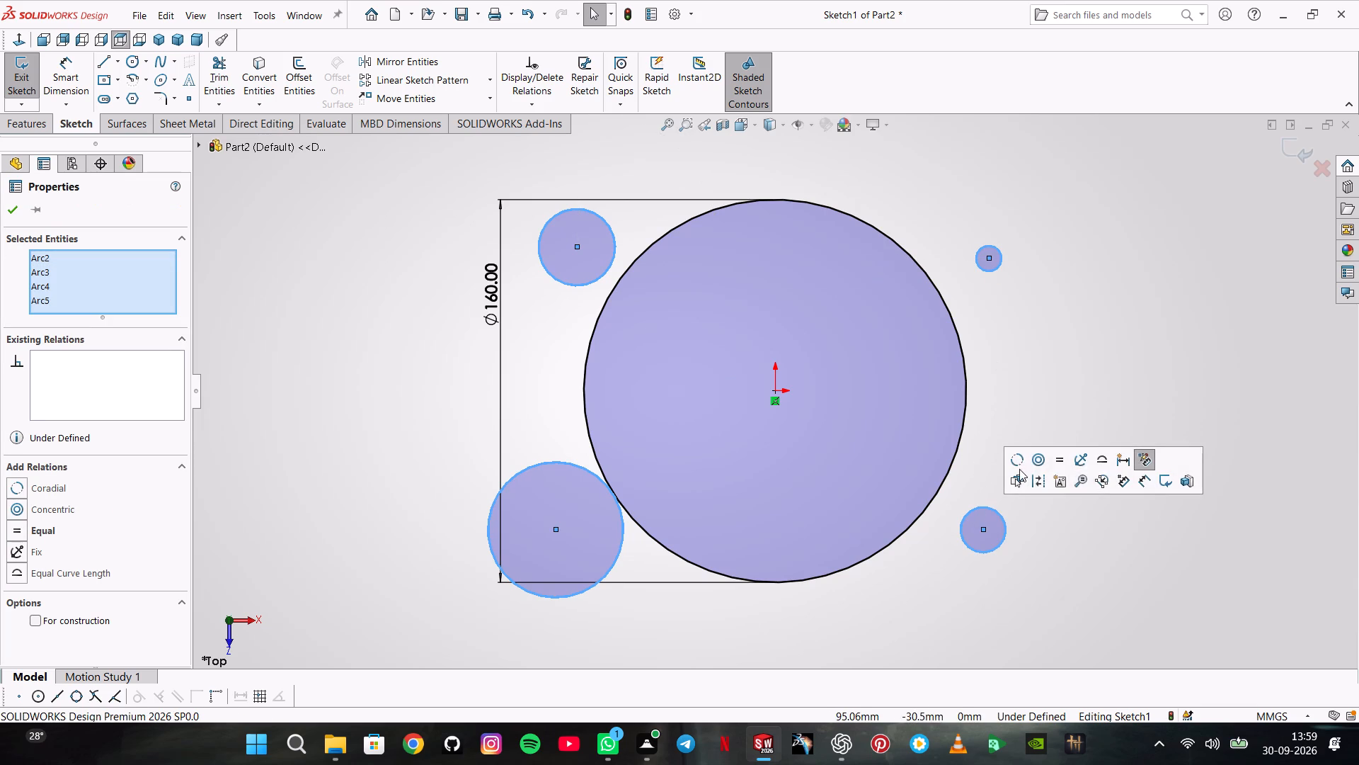
left_click(1050, 463)
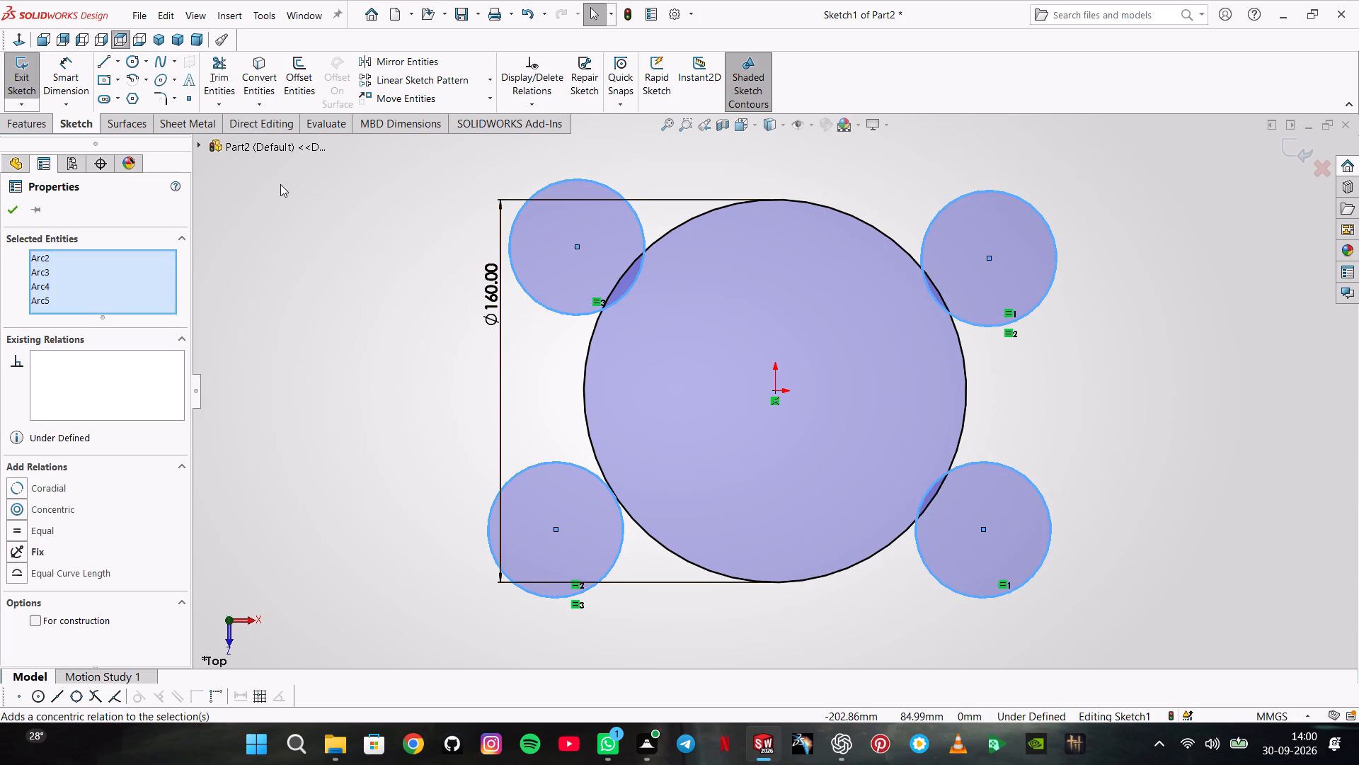
key("grave")
key("Escape")
Dimension the upper-left small circle's diameter to 50 mm, entered as 25*2.
left_click(72, 83)
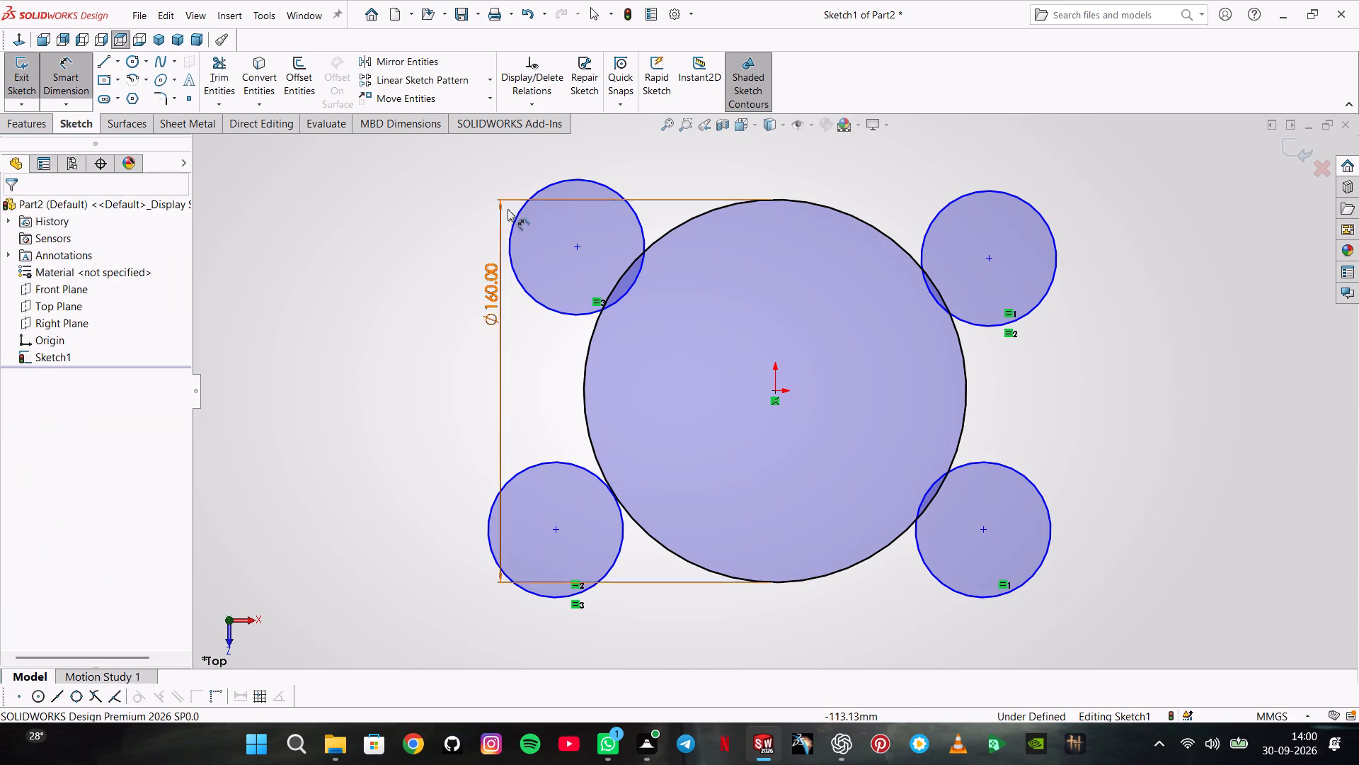
left_click(516, 224)
left_click(437, 240)
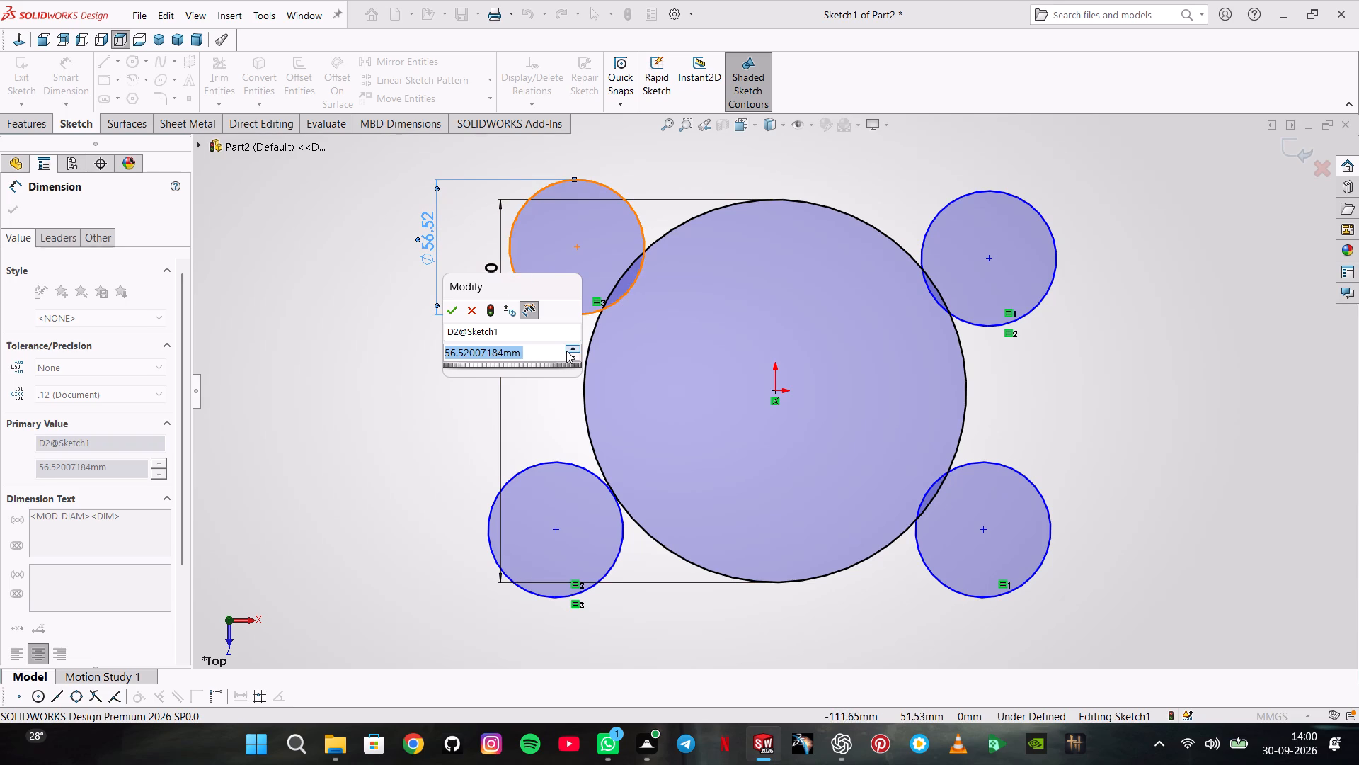
type("25")
key("asterisk")
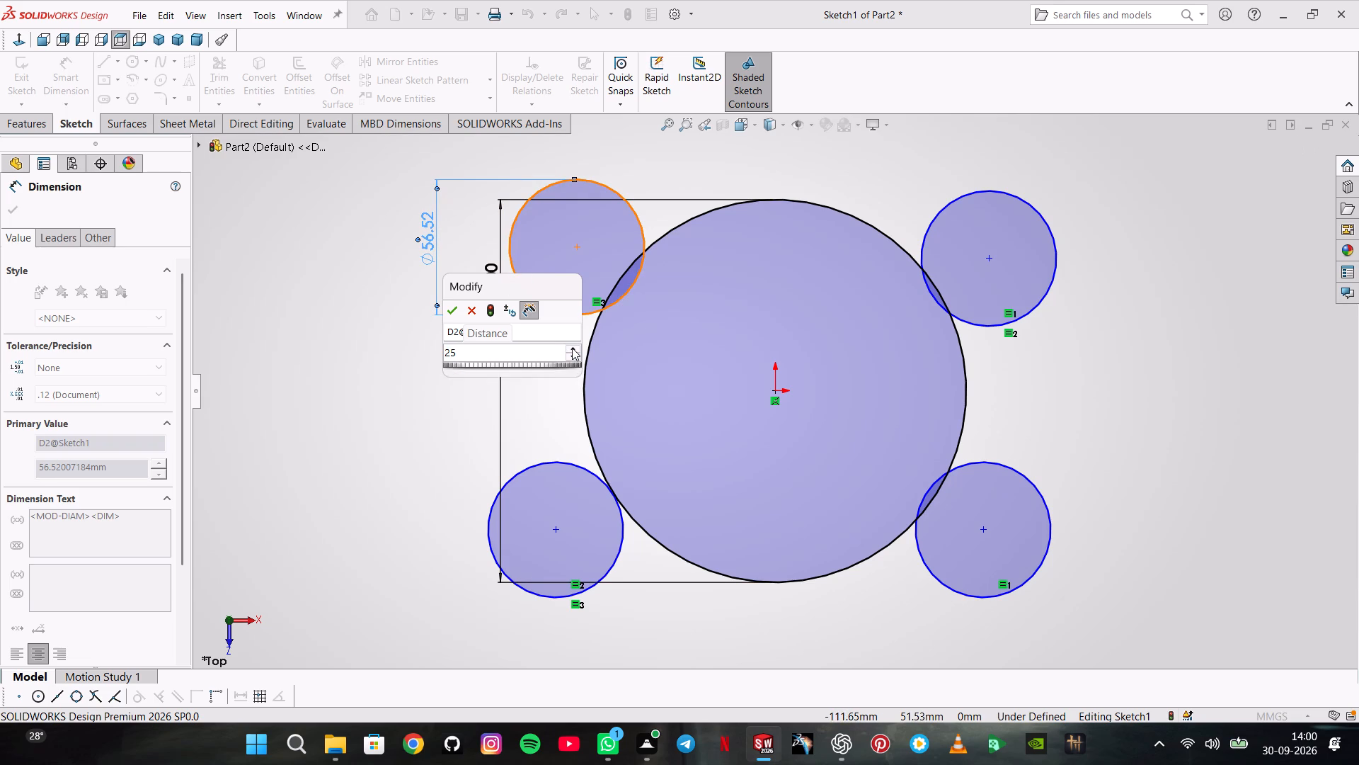
key("2")
key("Return")
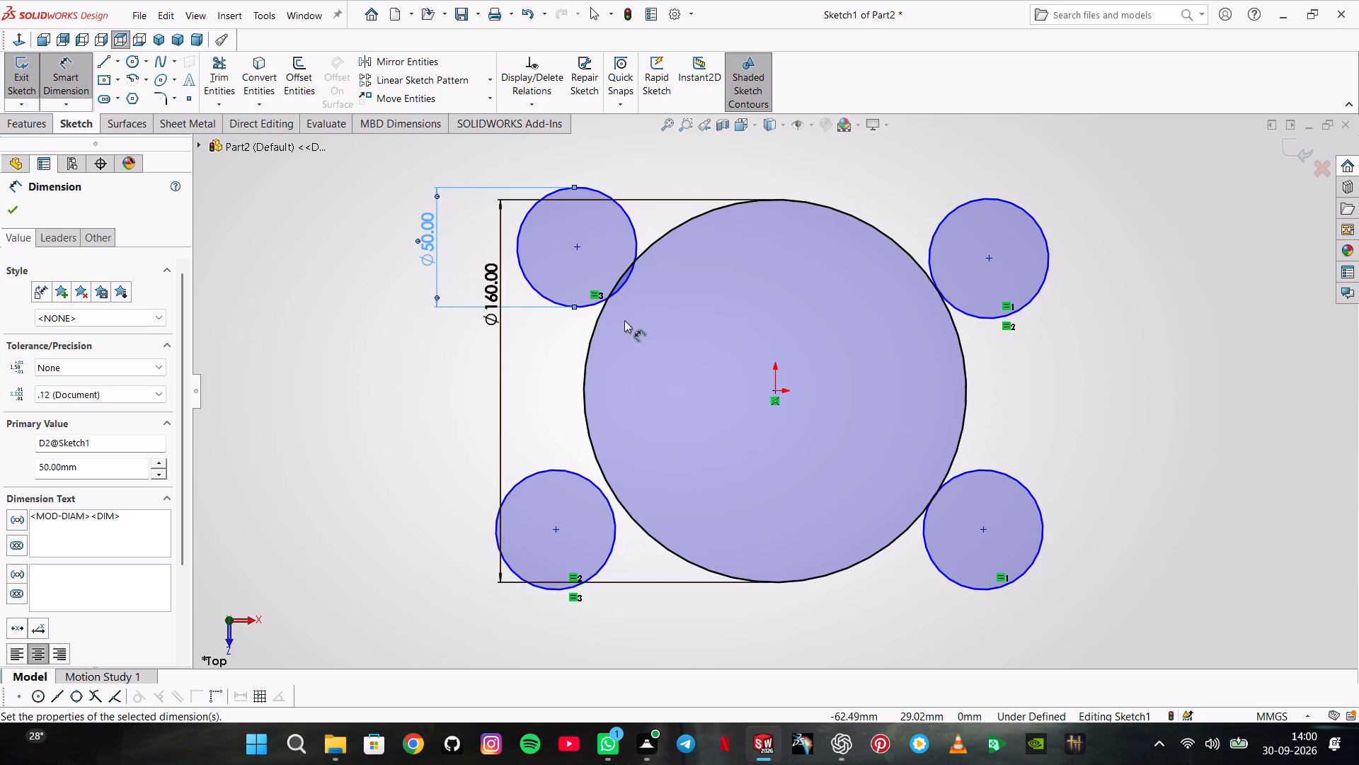
key("Escape")
Dimension the vertical distance from the origin to the upper-right small circle's centre to 65 mm.
left_click_drag(76, 89, 76, 87)
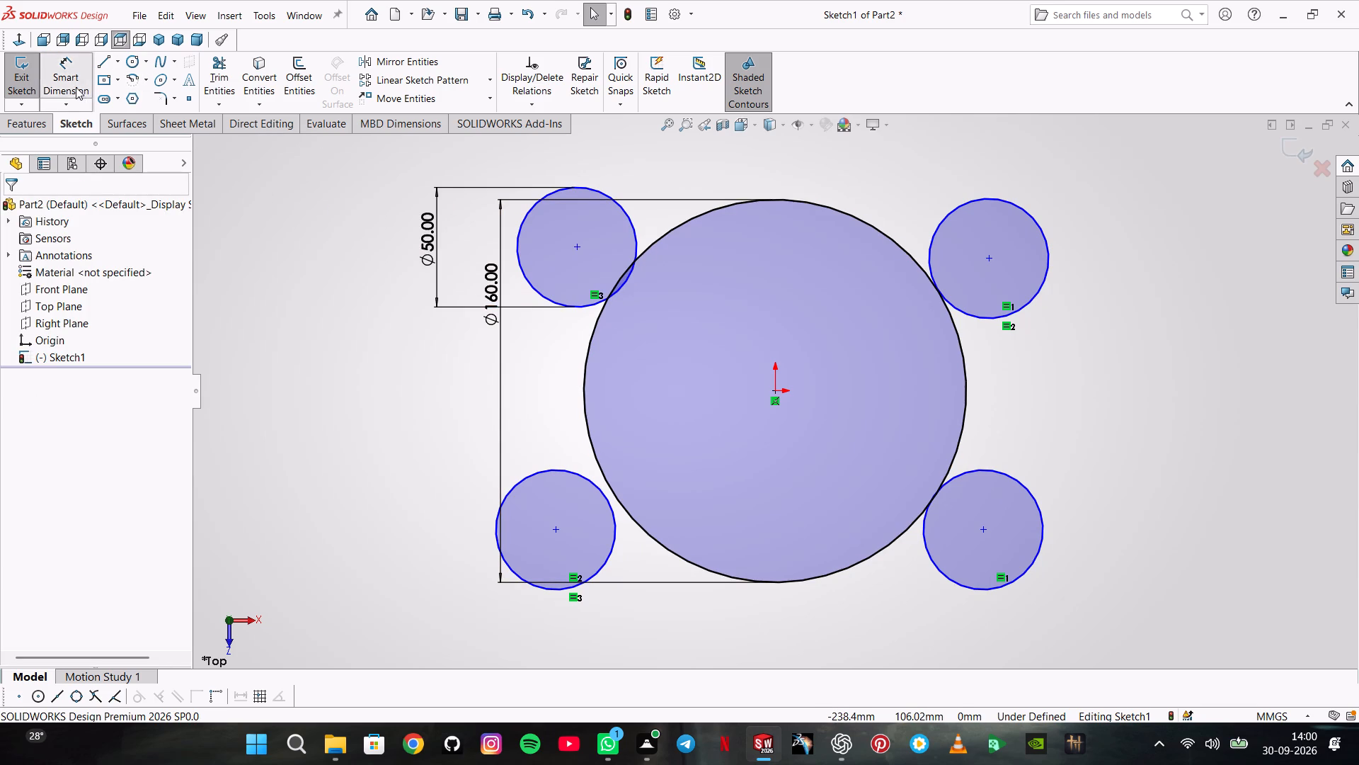
left_click_drag(76, 87, 83, 84)
left_click(776, 391)
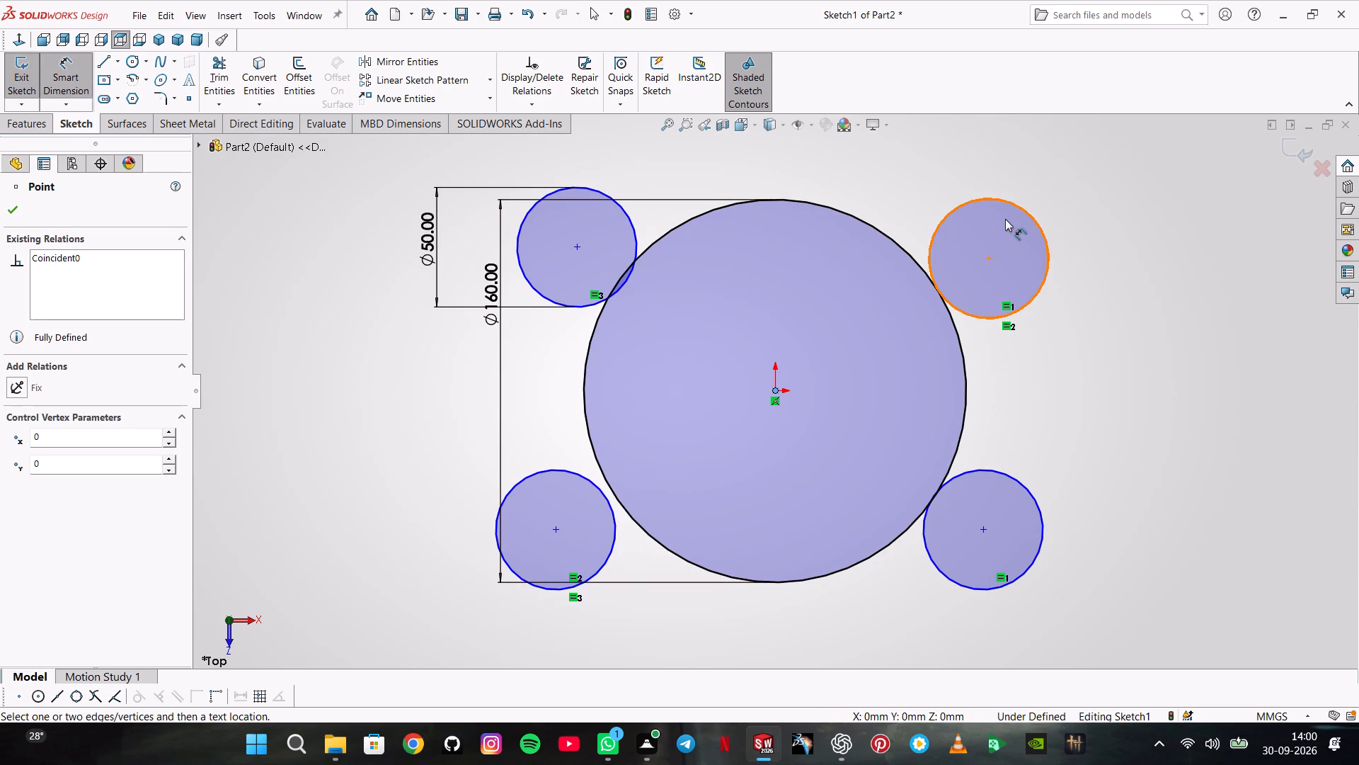
left_click(990, 263)
left_click_drag(988, 259, 994, 261)
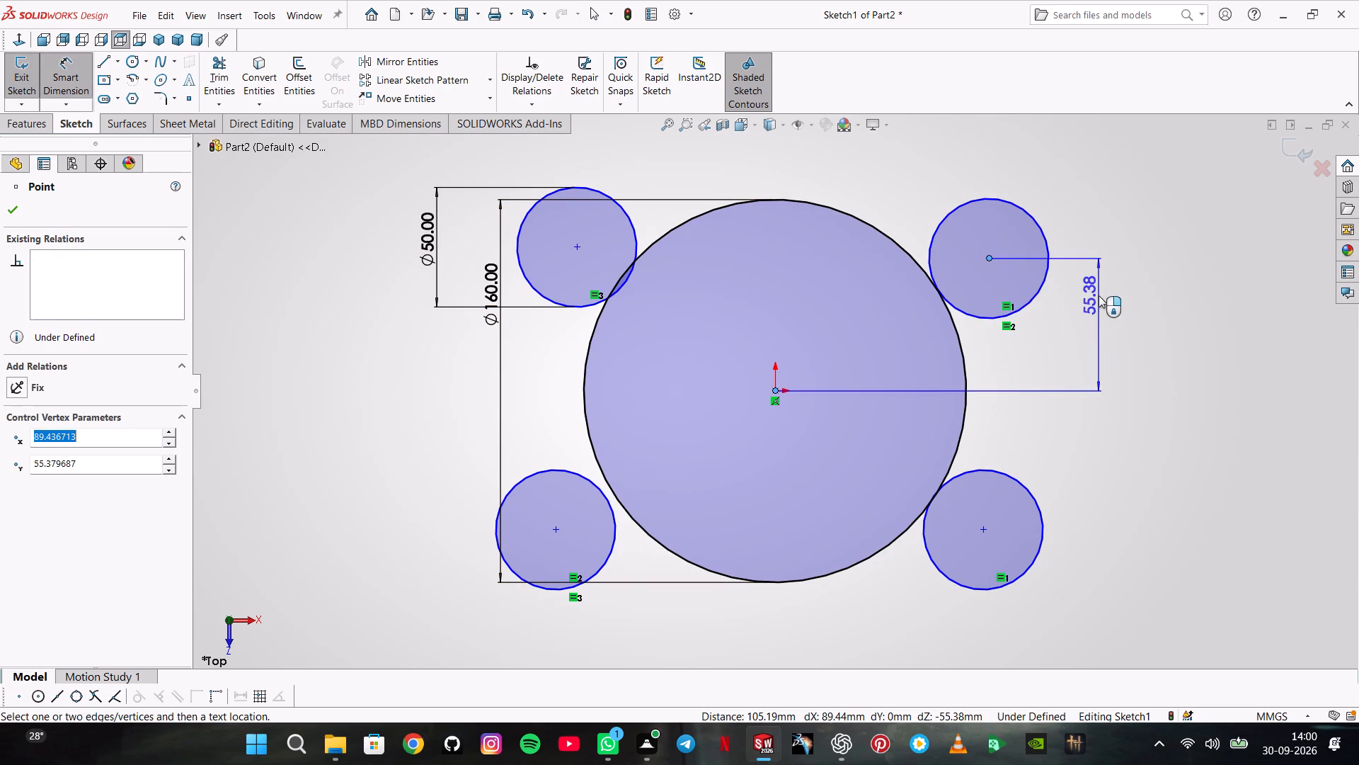
left_click(1106, 297)
key("6")
key("5")
key("Return")
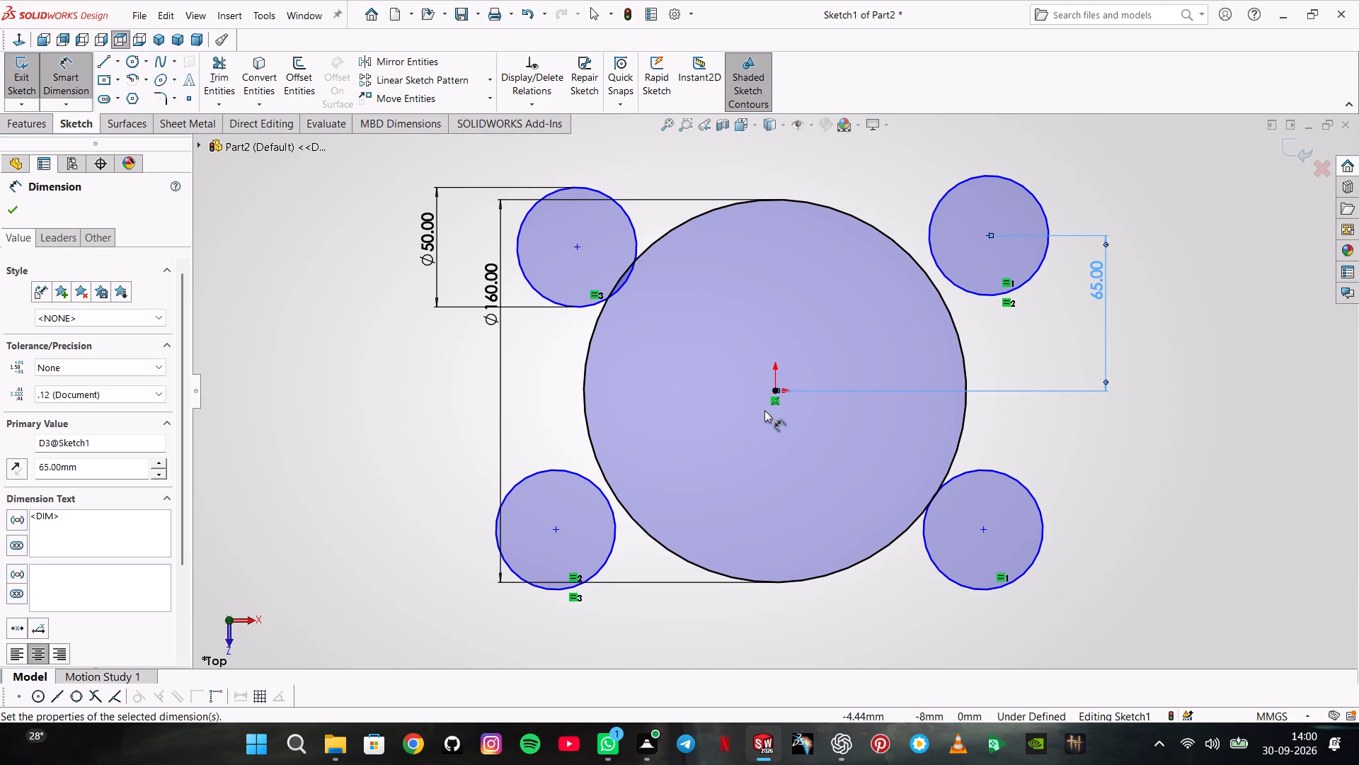
Dimension the horizontal distance from the origin to the lower-right small circle's centre to 65 mm.
left_click(772, 391)
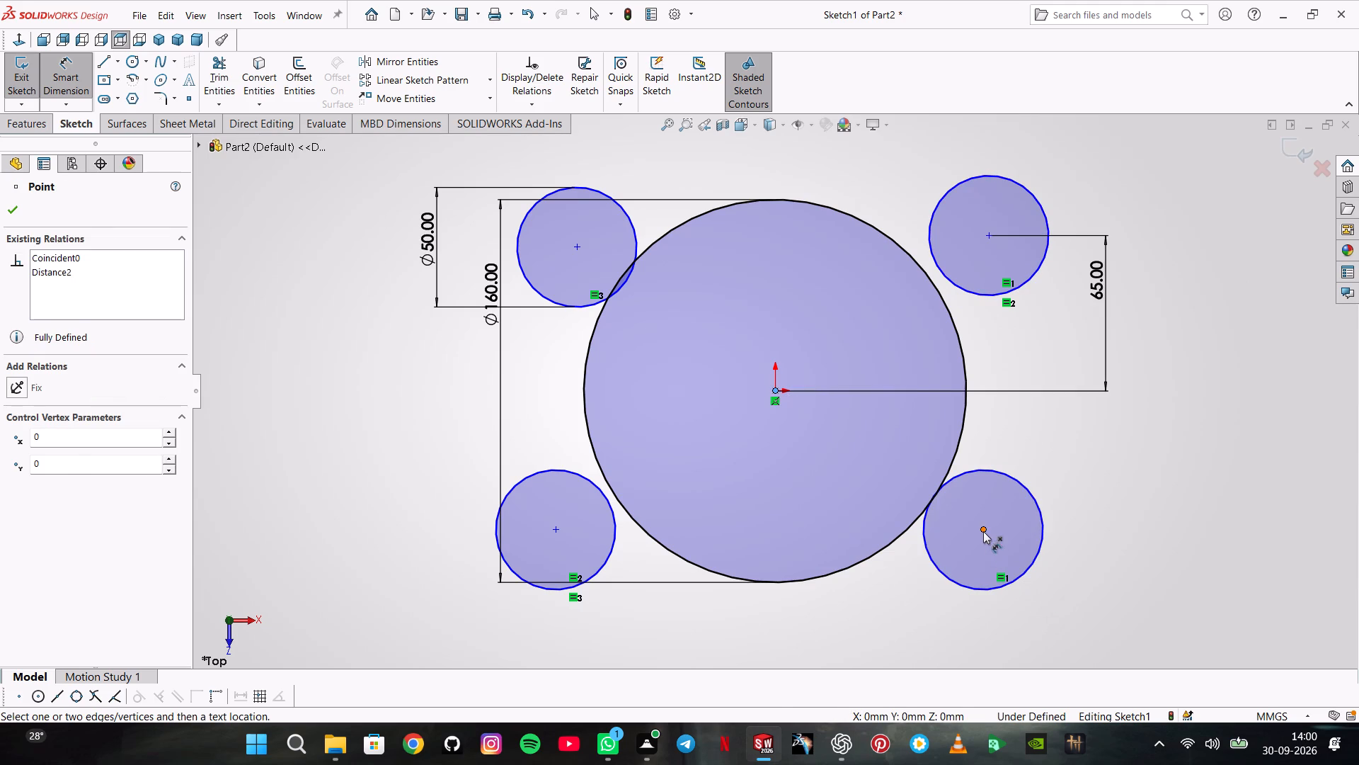
left_click(982, 529)
left_click(820, 673)
left_click(837, 638)
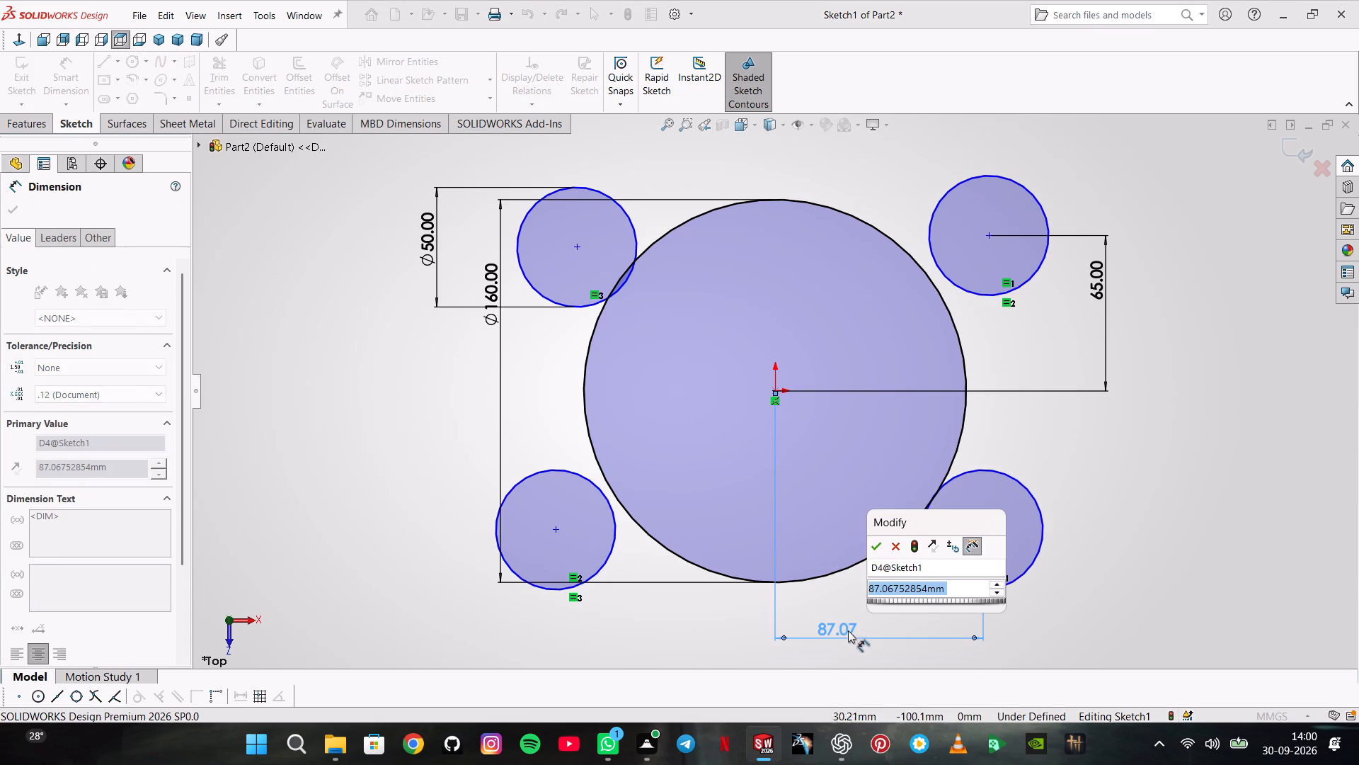
key("6")
key("5")
key("Return")
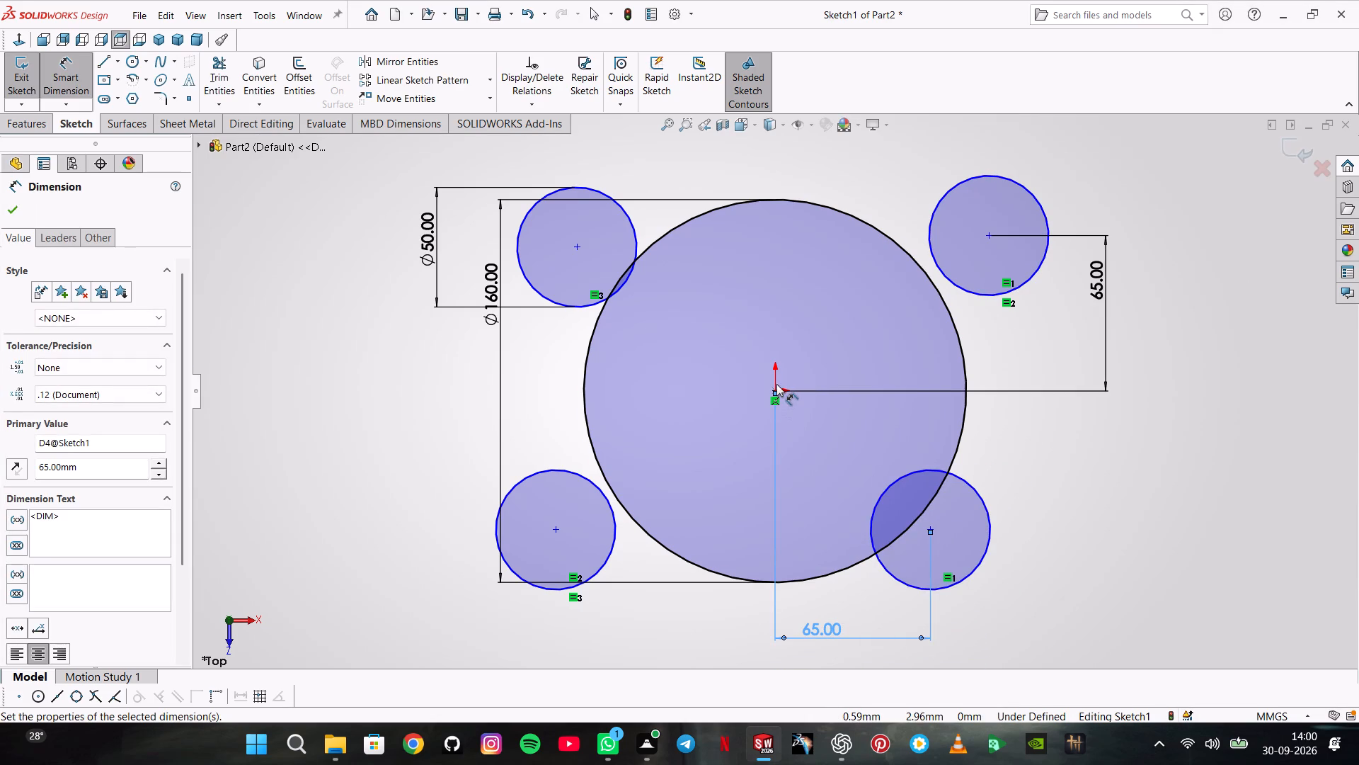
Dimension the vertical distance from the origin to the lower-right small circle's centre to 65 mm.
left_click(775, 389)
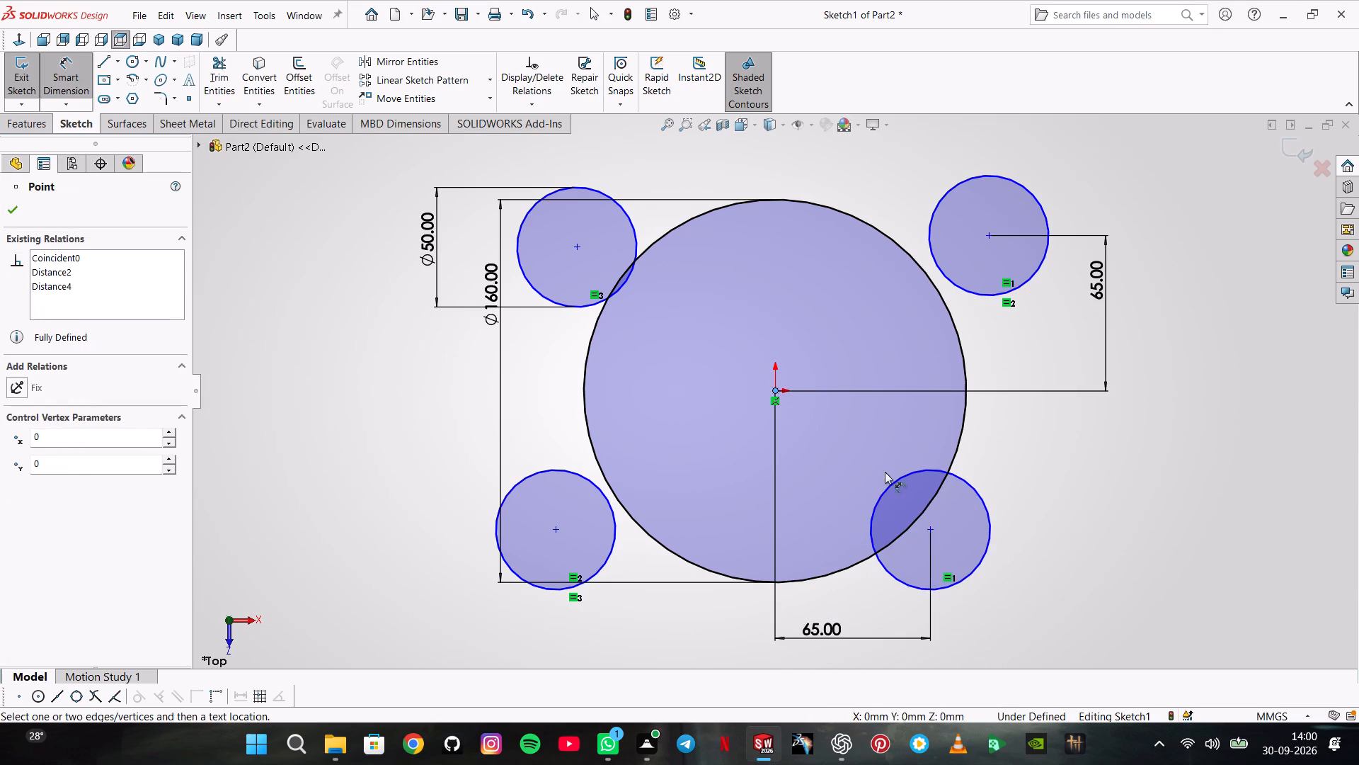
left_click(928, 527)
left_click(1105, 470)
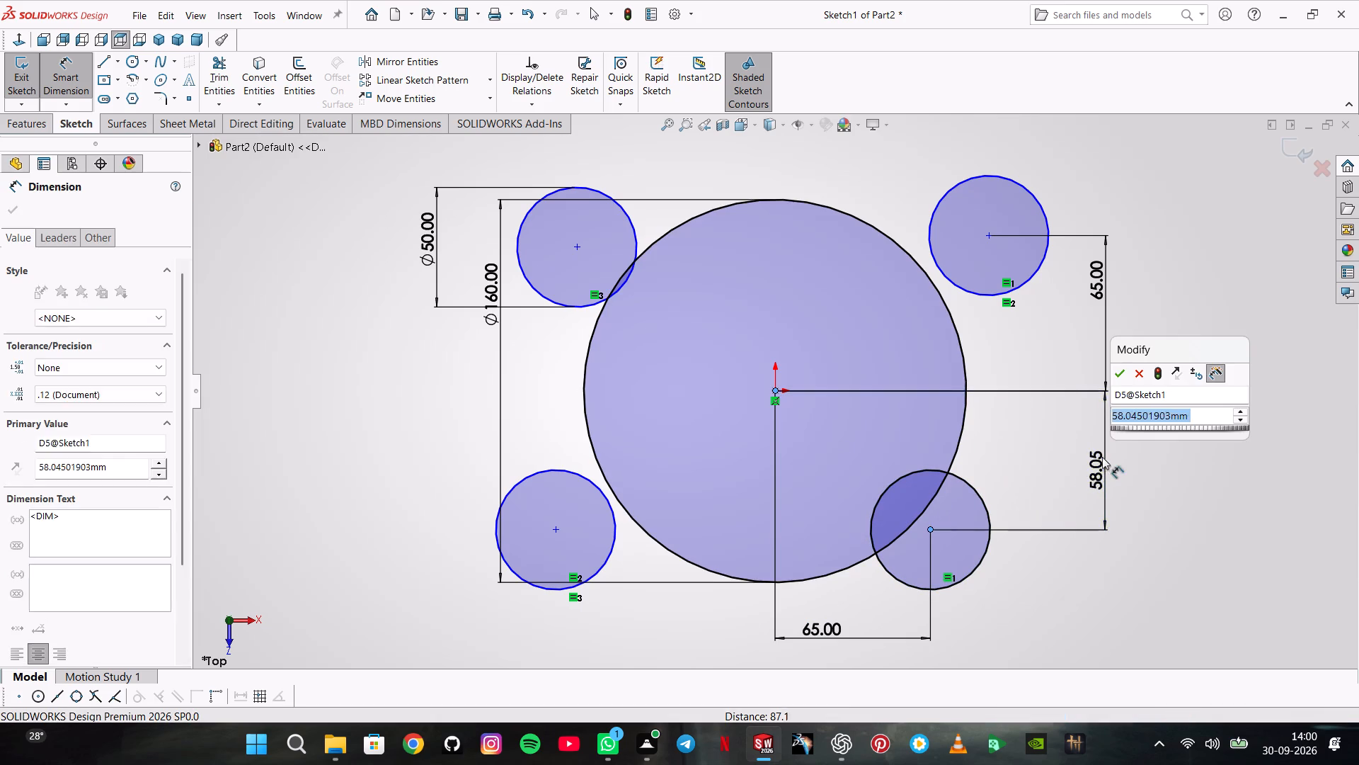
key("6")
key("5")
key("Return")
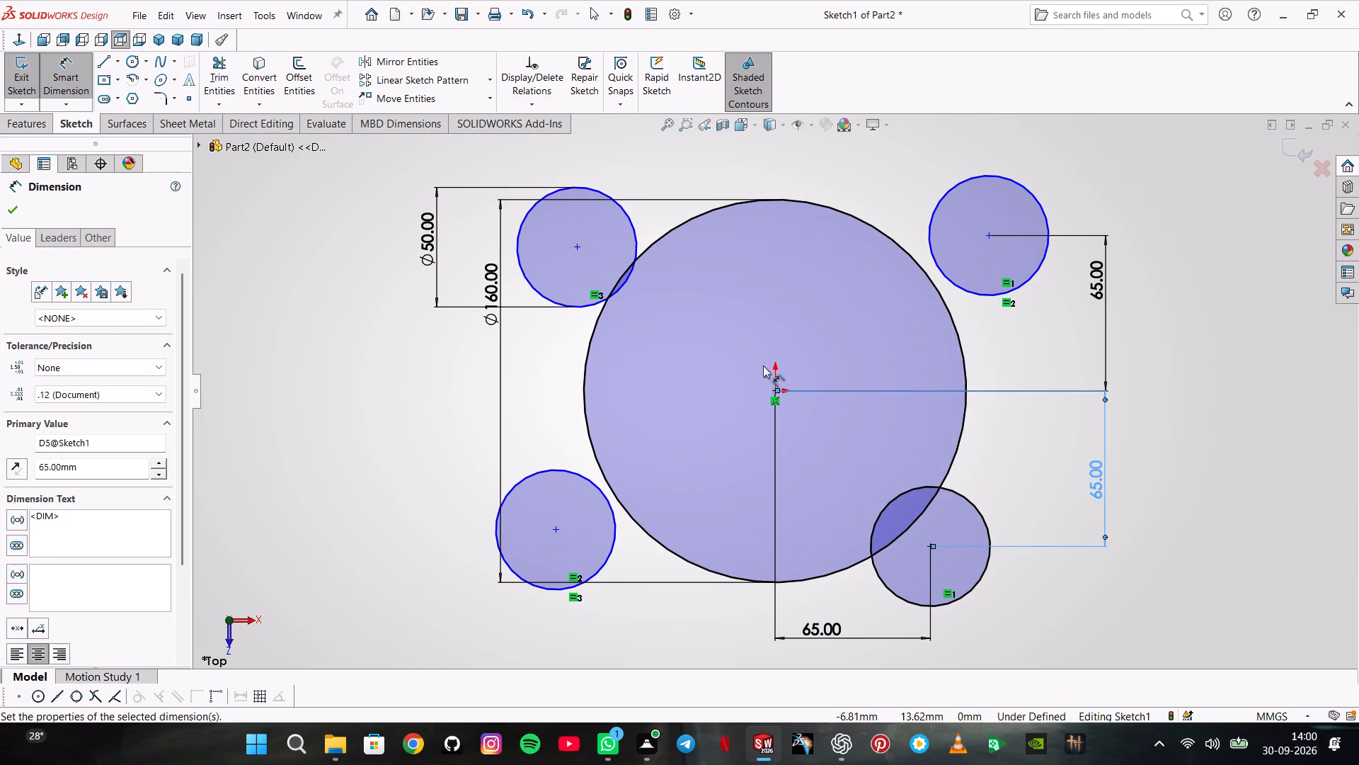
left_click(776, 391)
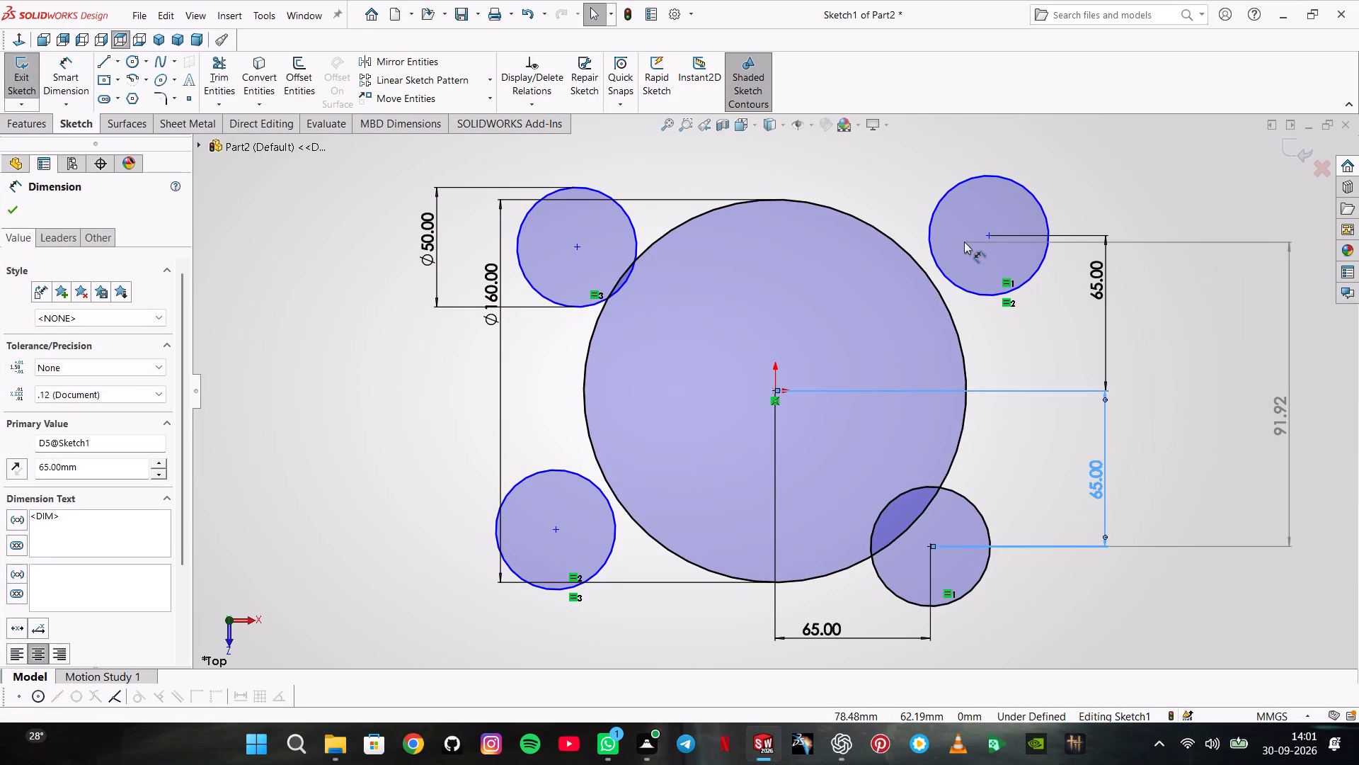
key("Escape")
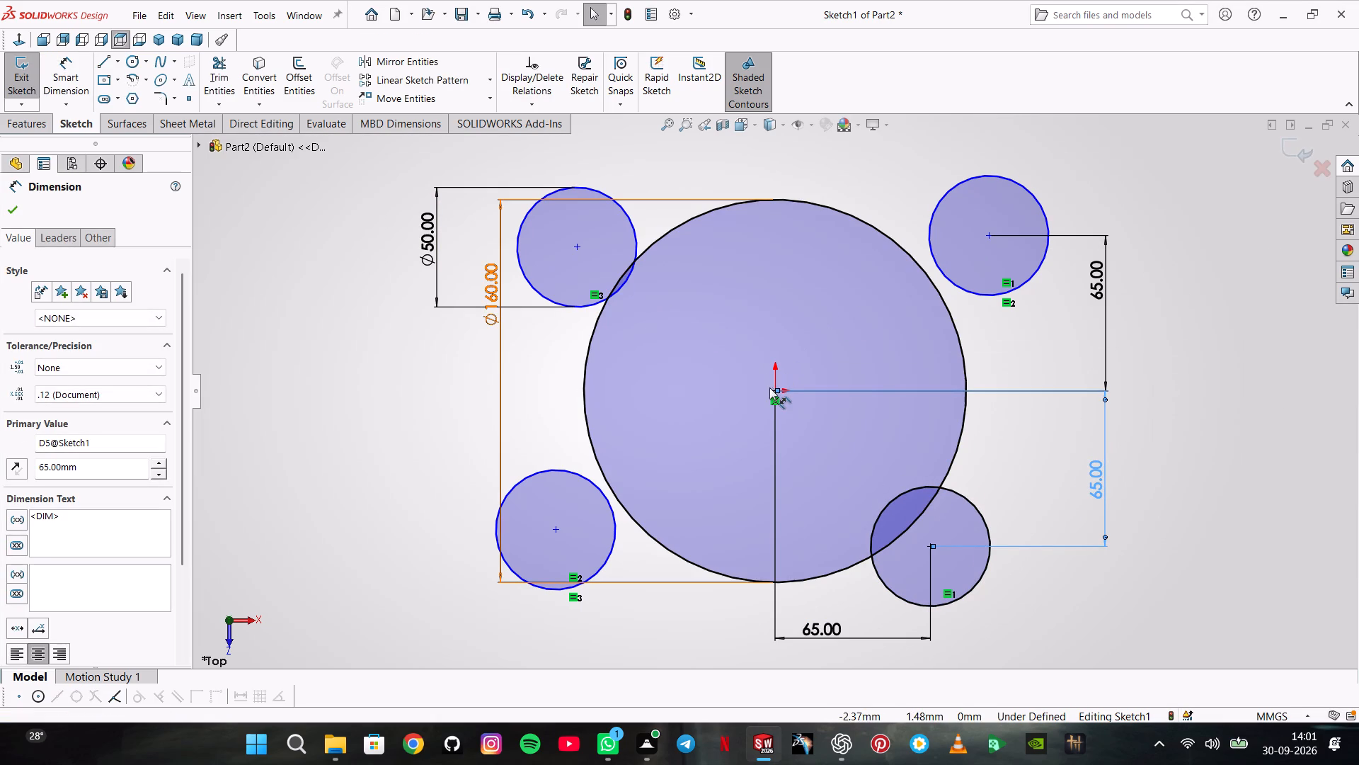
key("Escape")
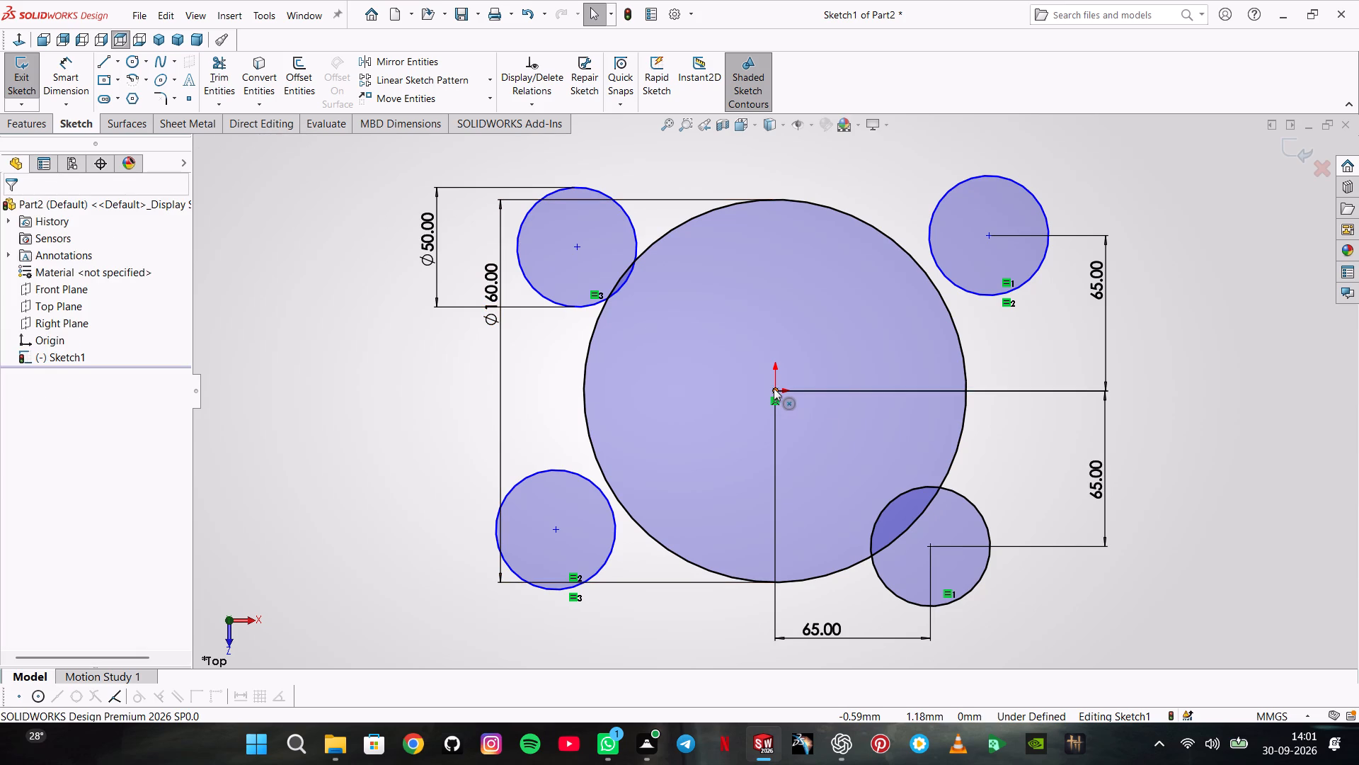
Dimension the horizontal distance from the origin to the upper-right small circle's centre to 65 mm.
left_click(52, 89)
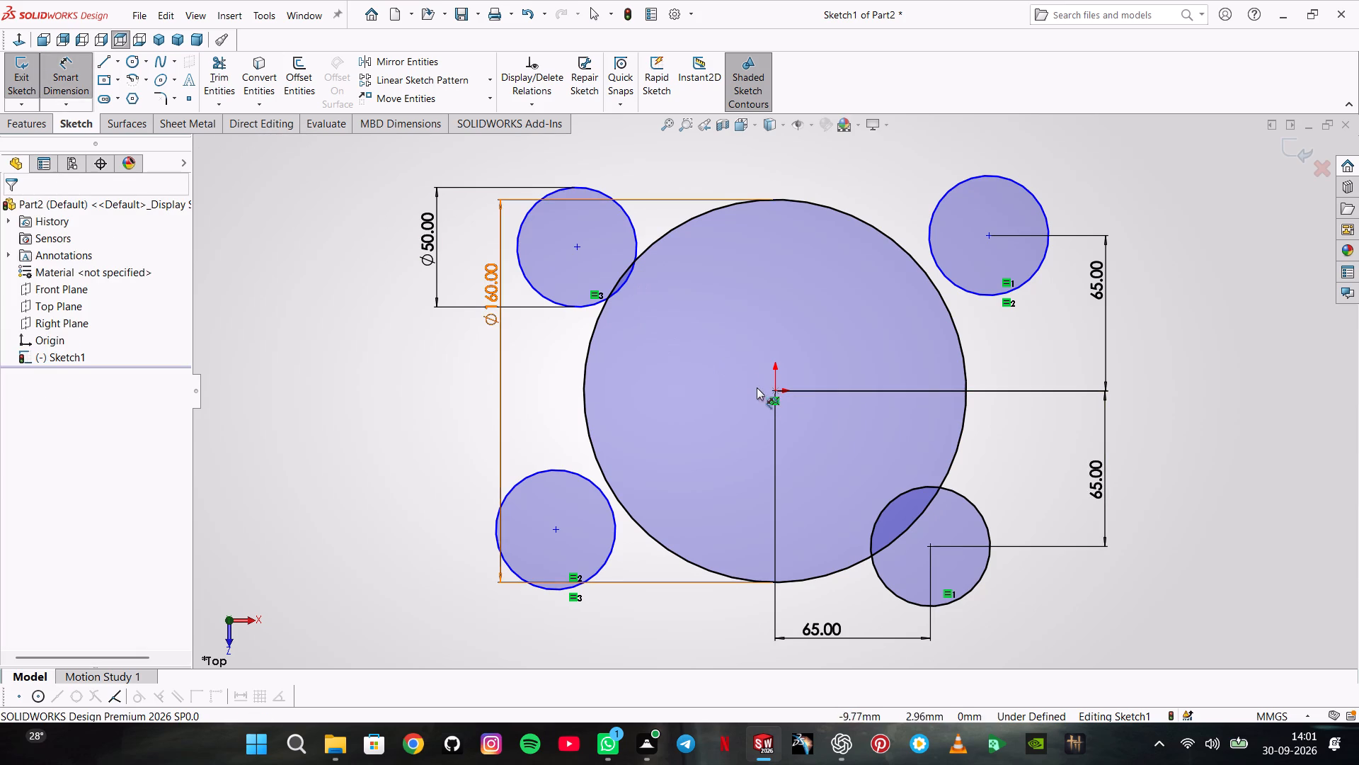
left_click(779, 392)
left_click(989, 234)
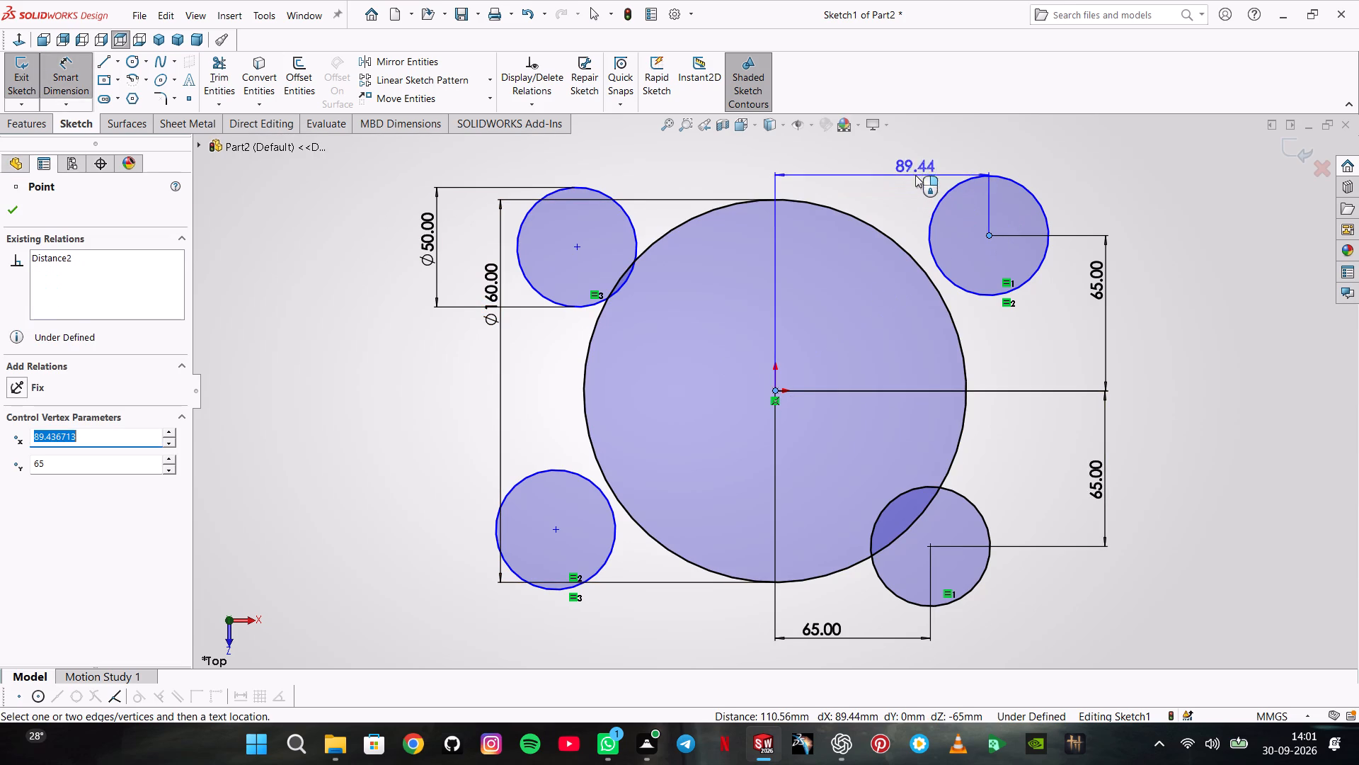
left_click(913, 166)
key("6")
key("5")
key("Return")
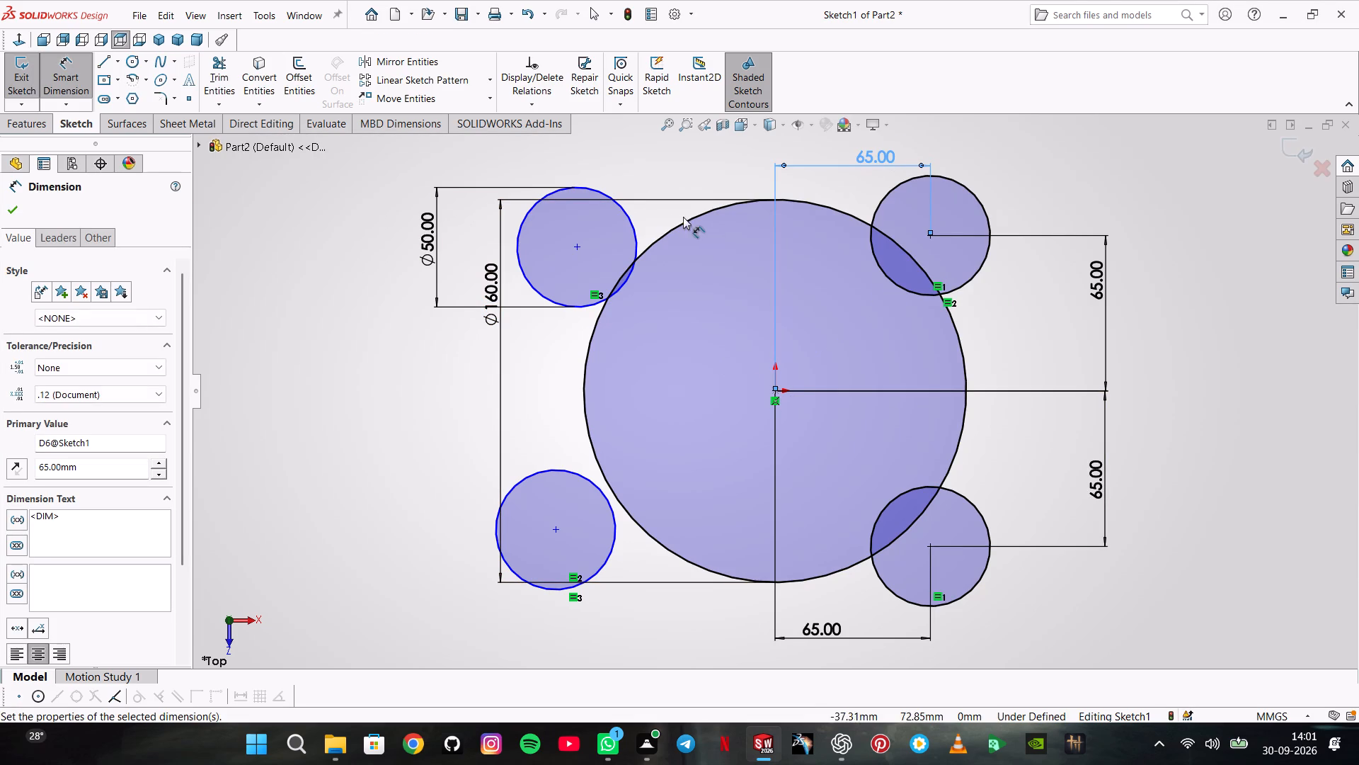
Dimension the horizontal distance from the upper-left small circle's centre to the origin to 65 mm.
left_click(573, 244)
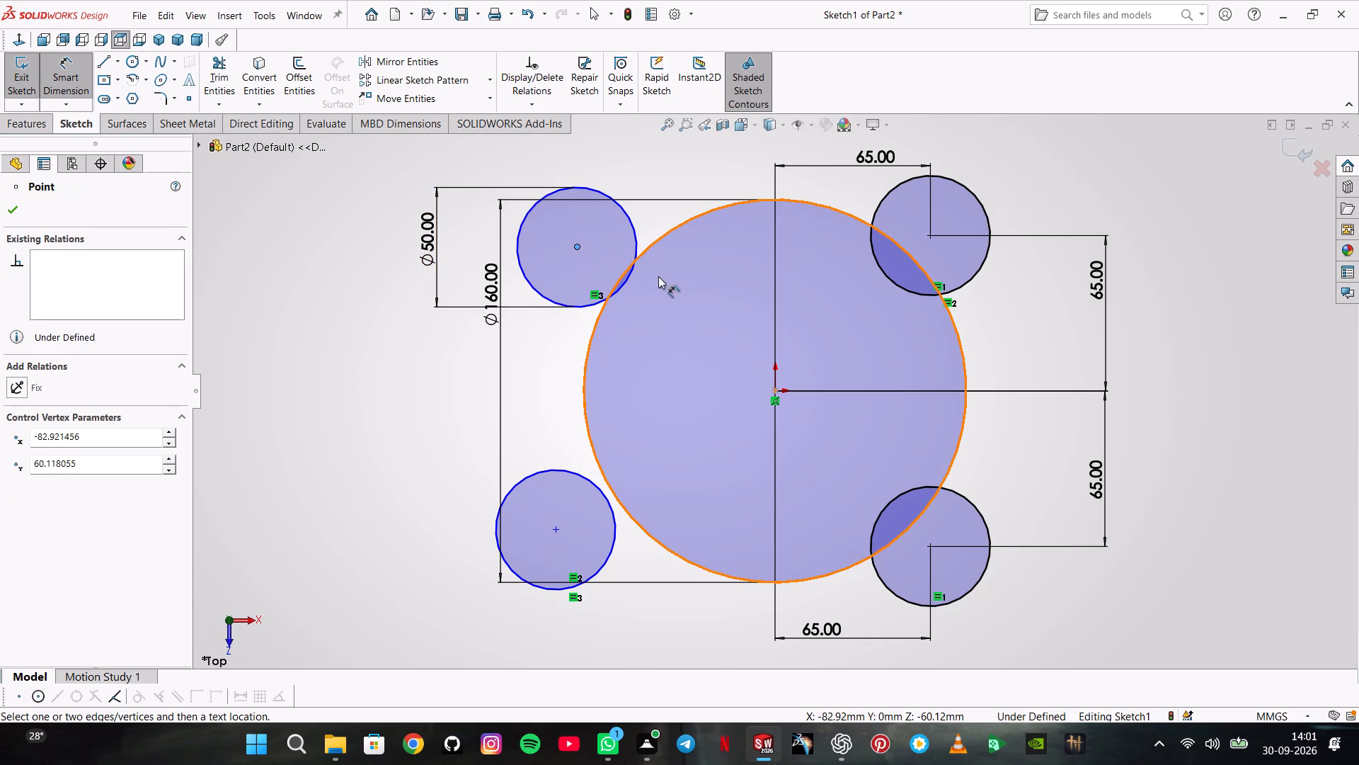
left_click(775, 392)
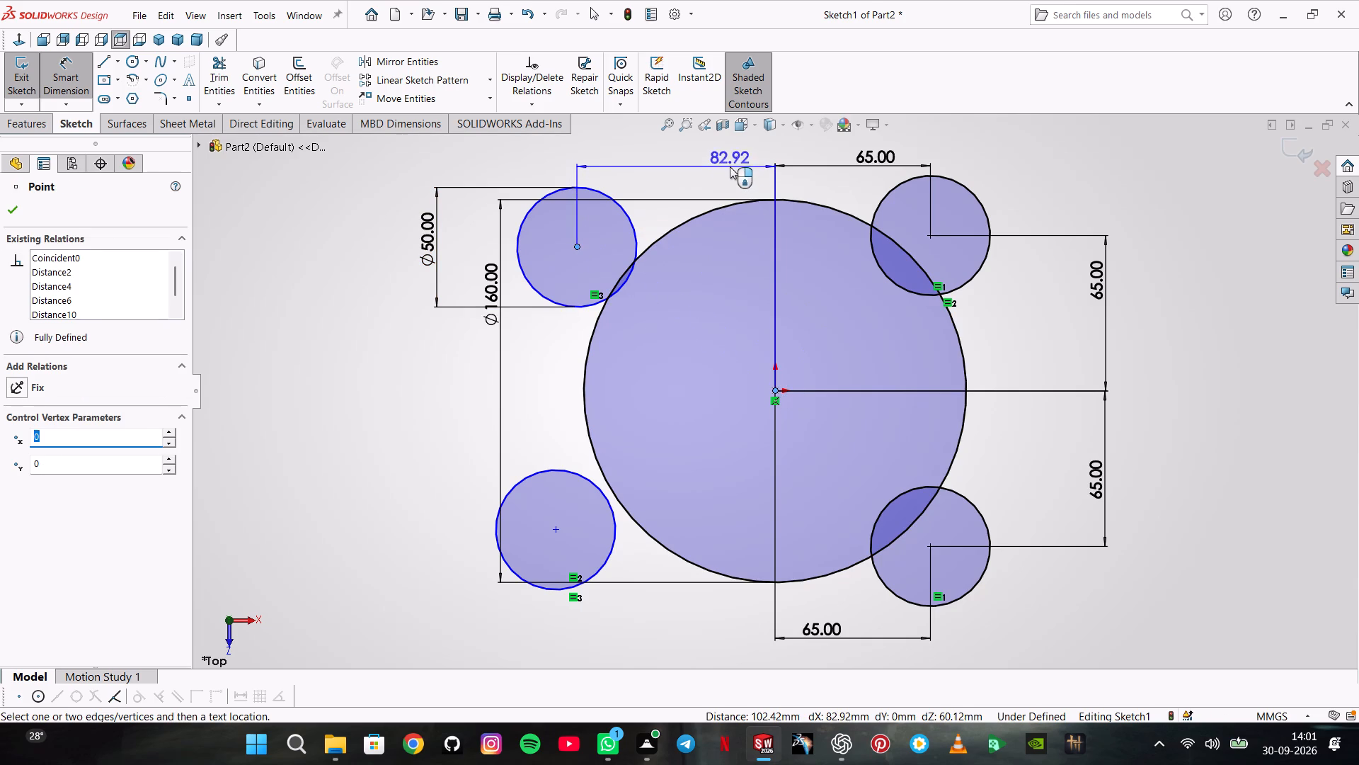
left_click(730, 166)
key("6")
key("5")
key("Return")
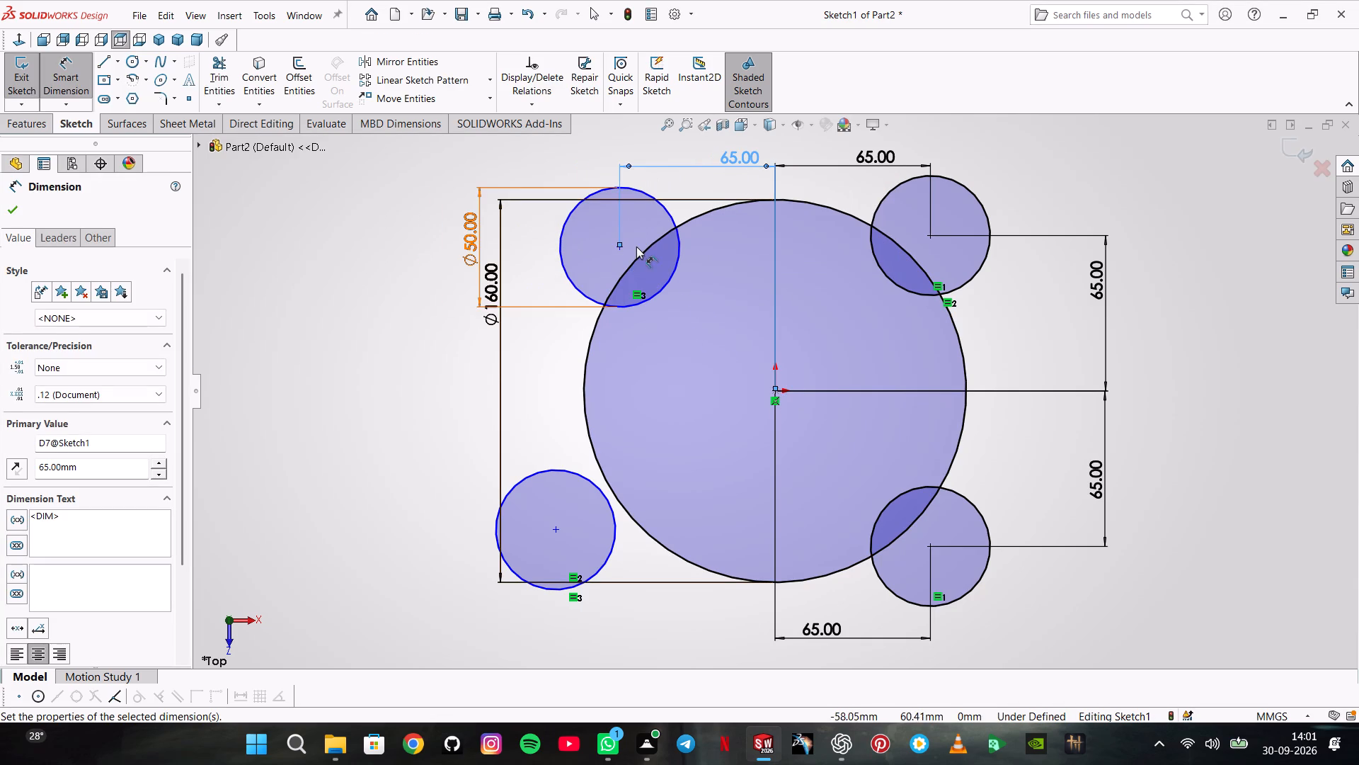
Dimension the vertical distance from the upper-left small circle's centre to the origin to 65 mm.
left_click(619, 249)
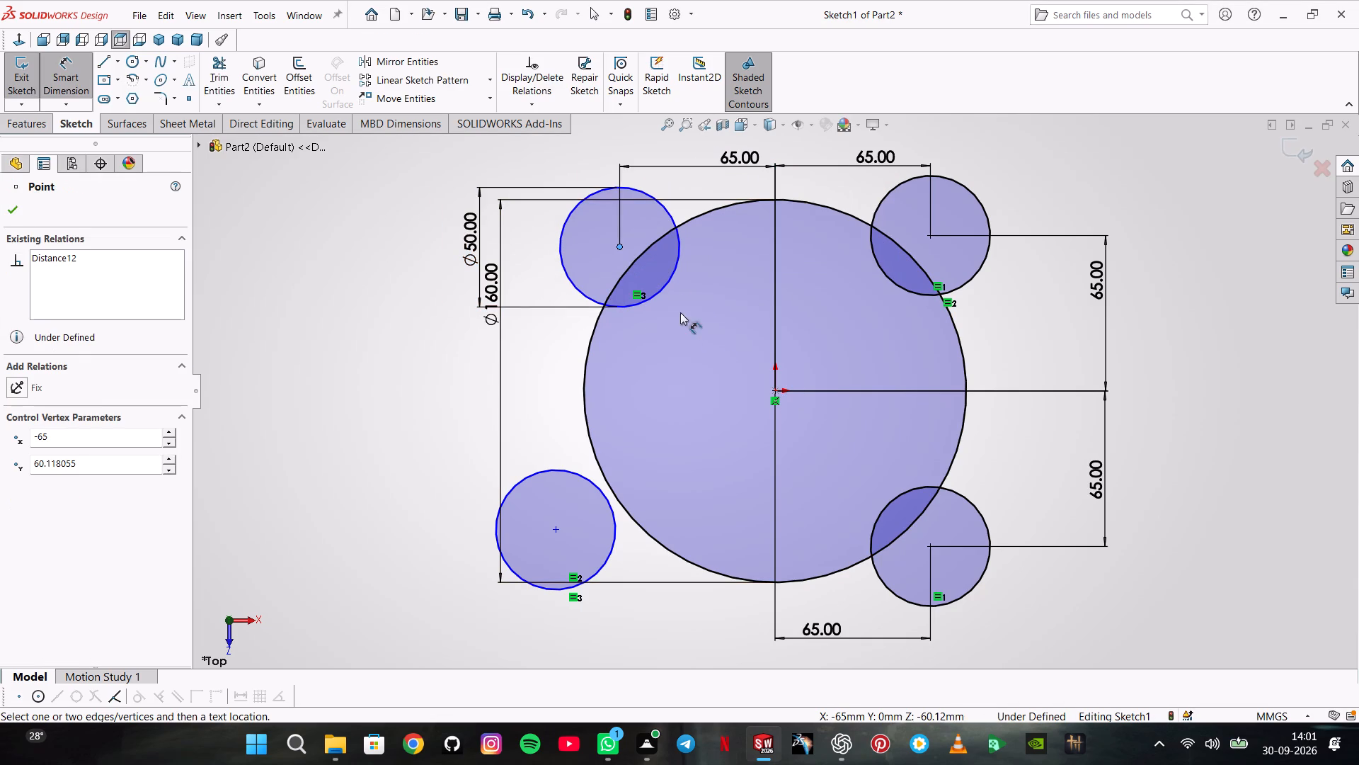
left_click_drag(773, 390, 766, 389)
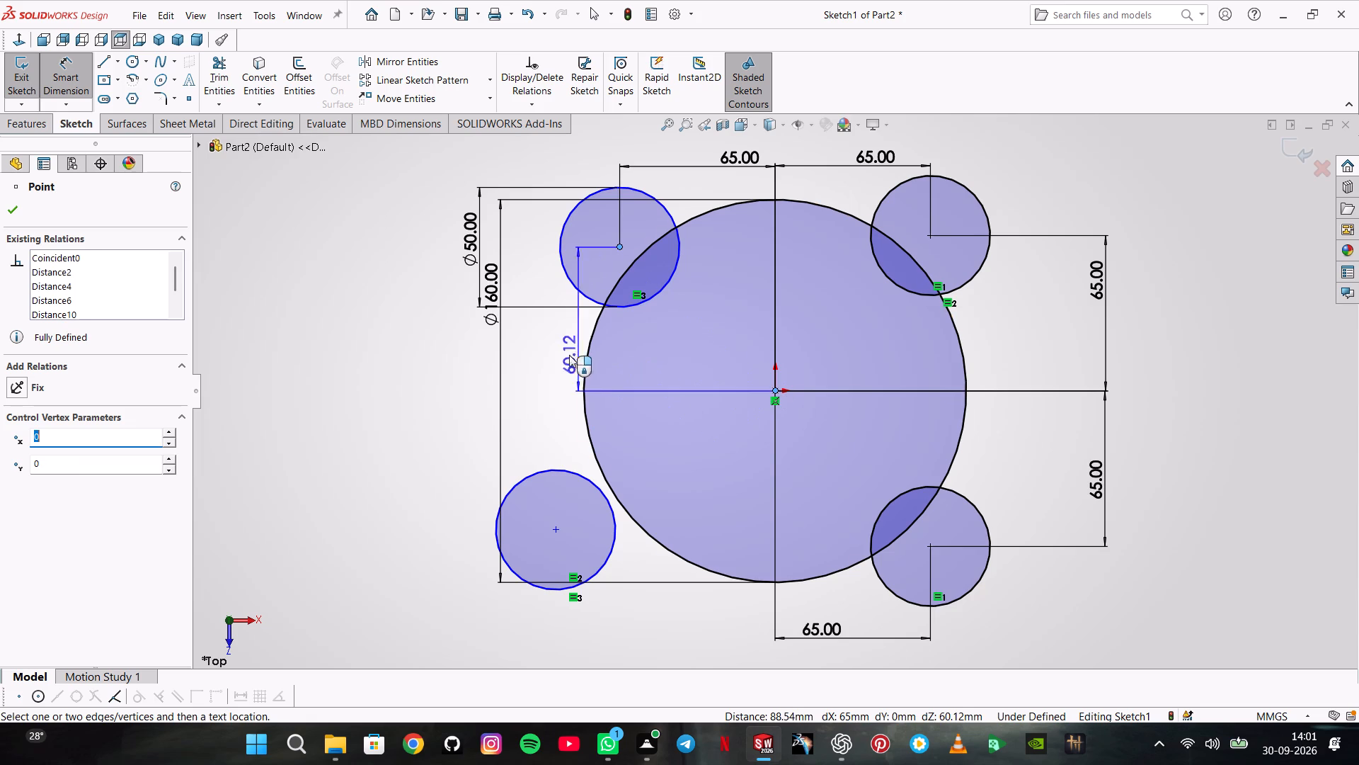
left_click(553, 353)
key("6")
key("5")
key("Return")
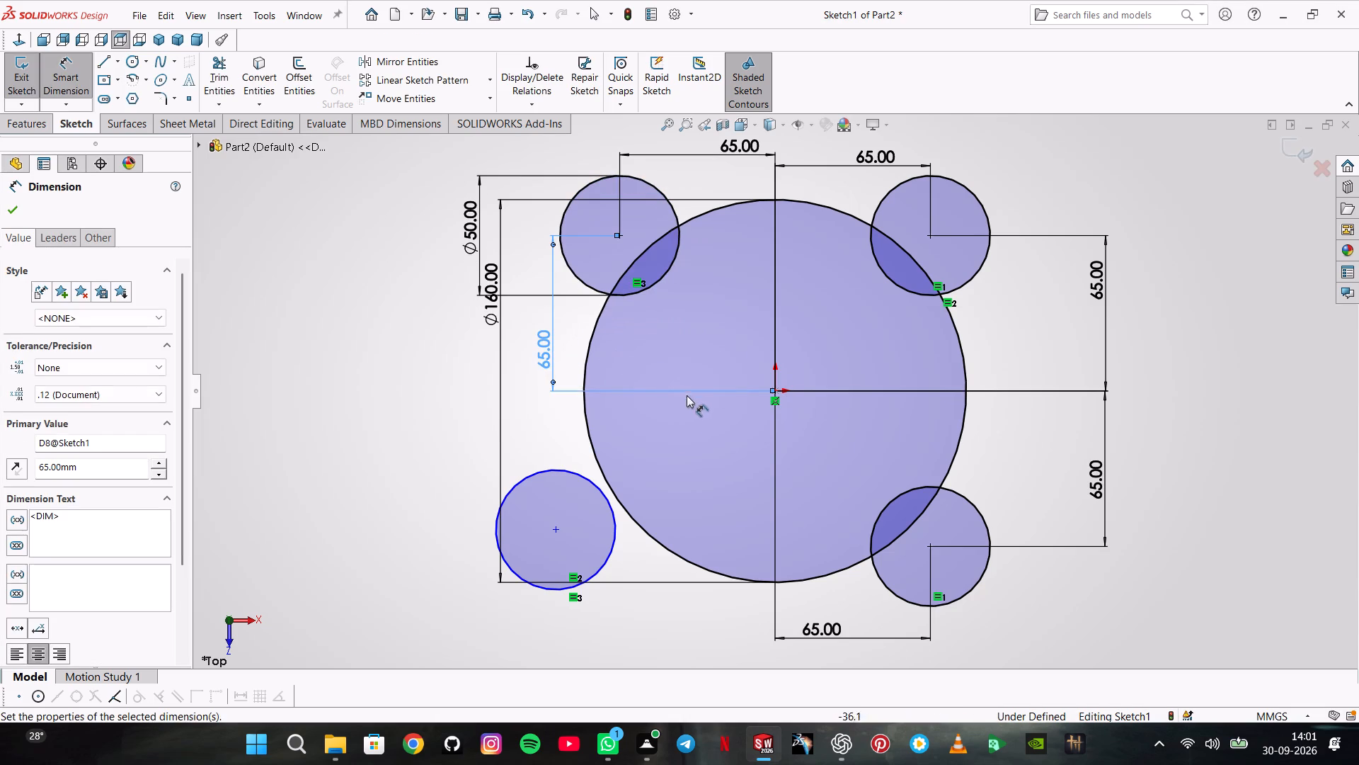
Dimension the horizontal distance from the lower-left small circle's centre to the origin to 65 mm.
left_click(560, 530)
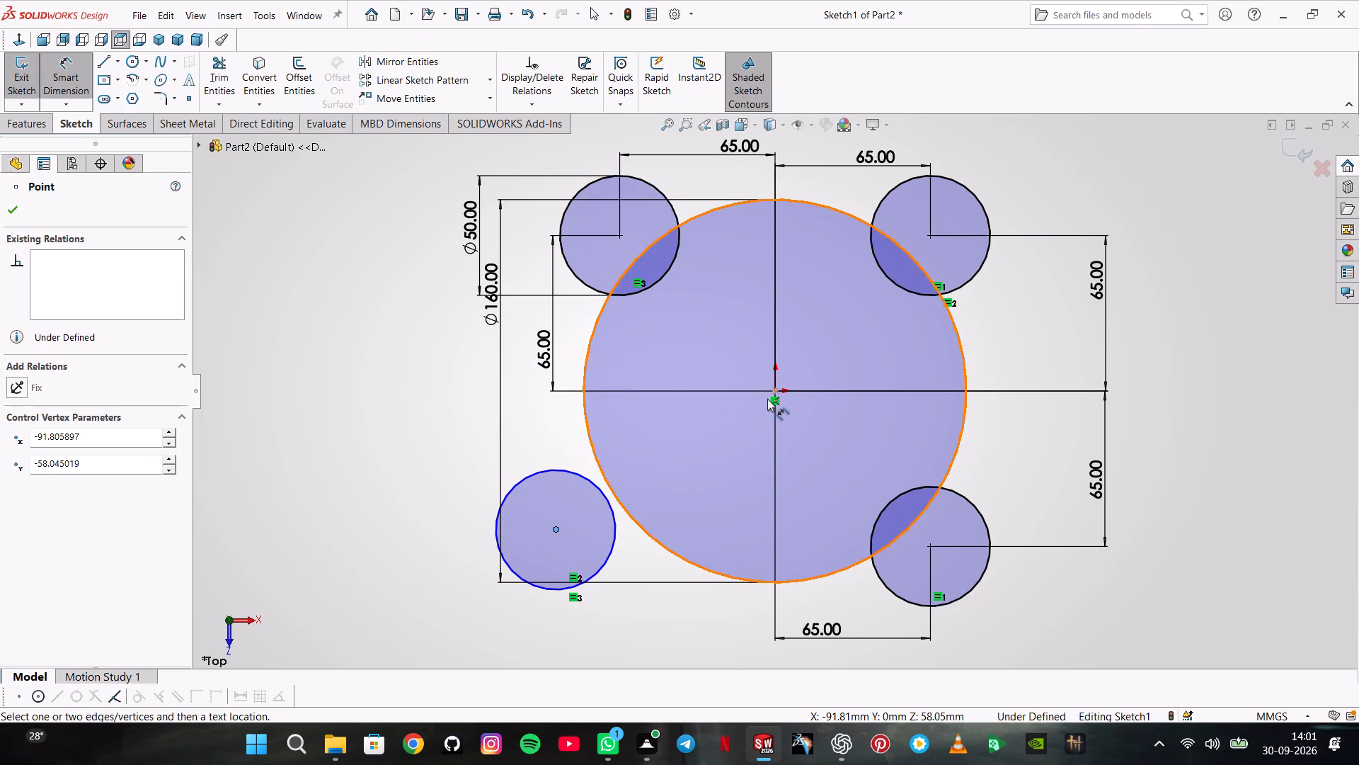
left_click(773, 391)
left_click(680, 638)
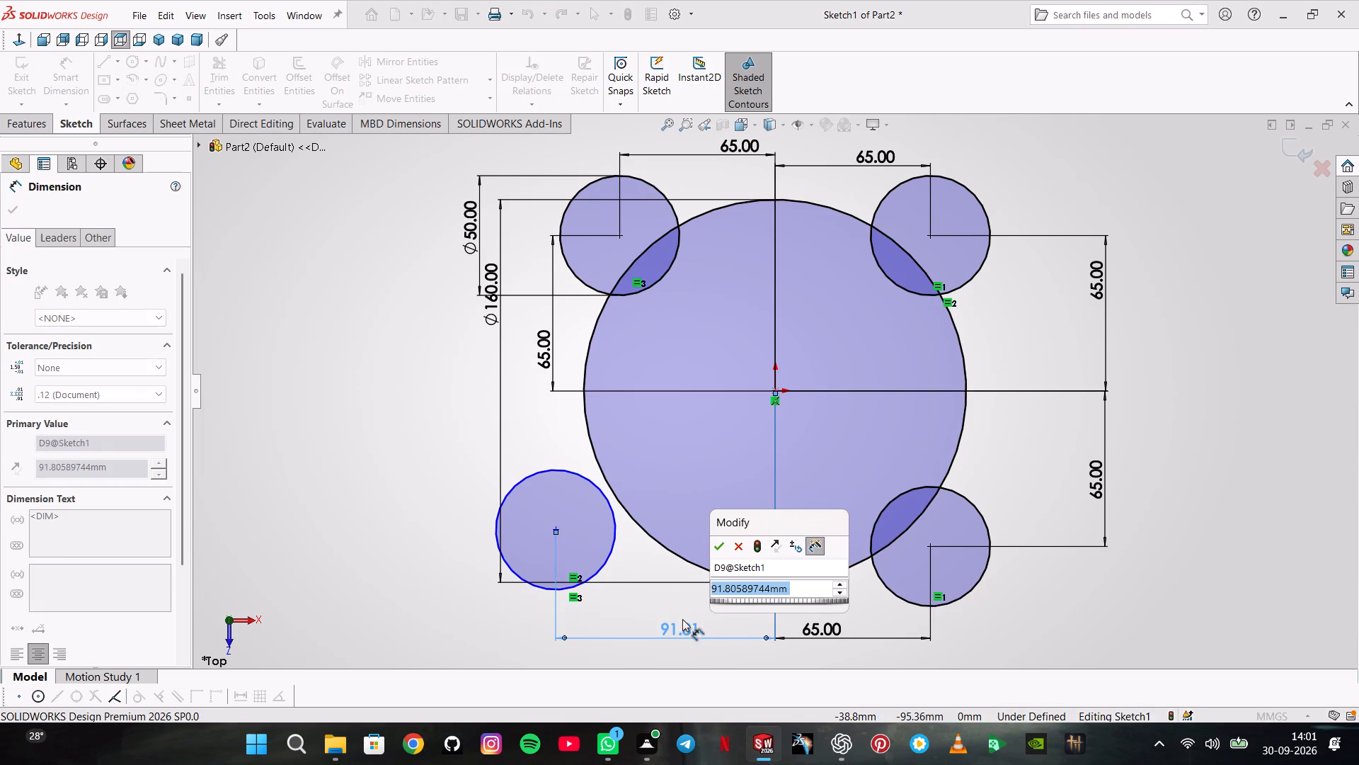
key("6")
key("5")
key("Return")
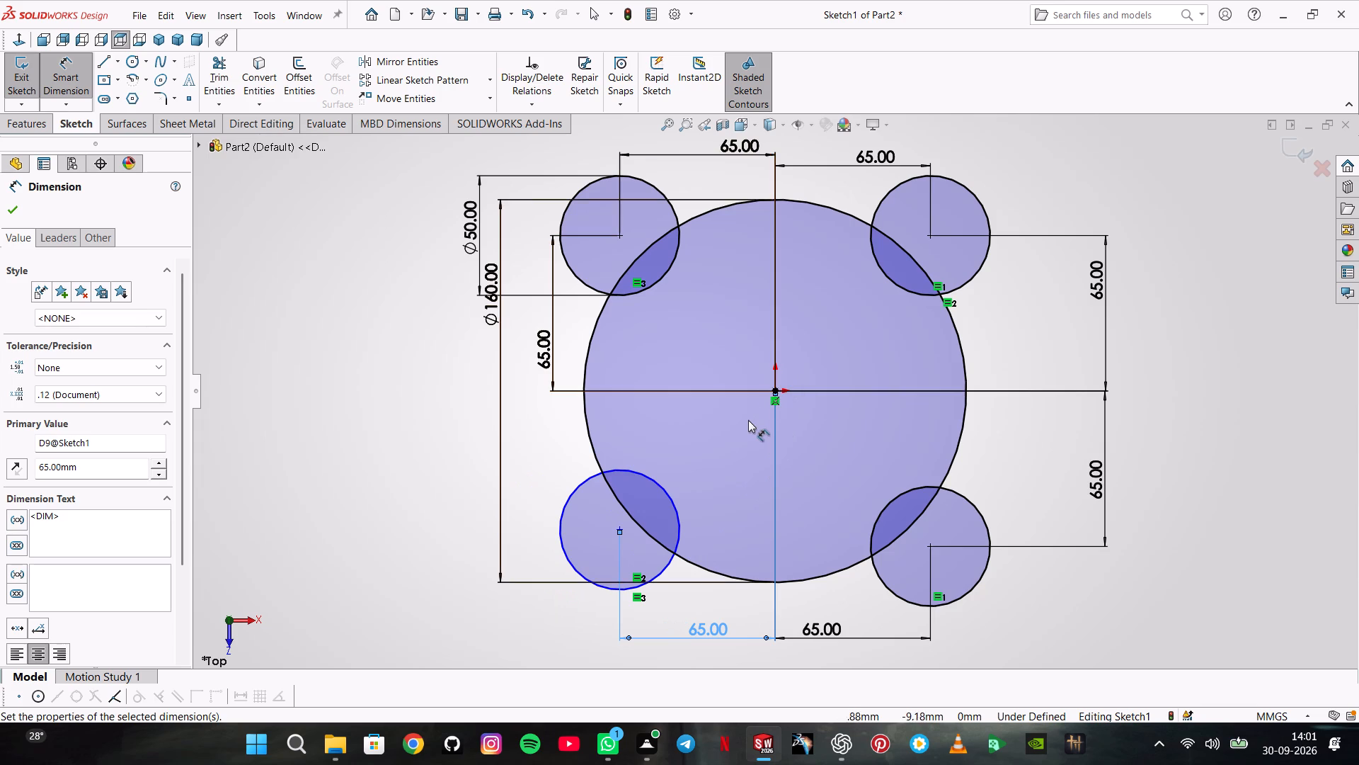
key("Escape")
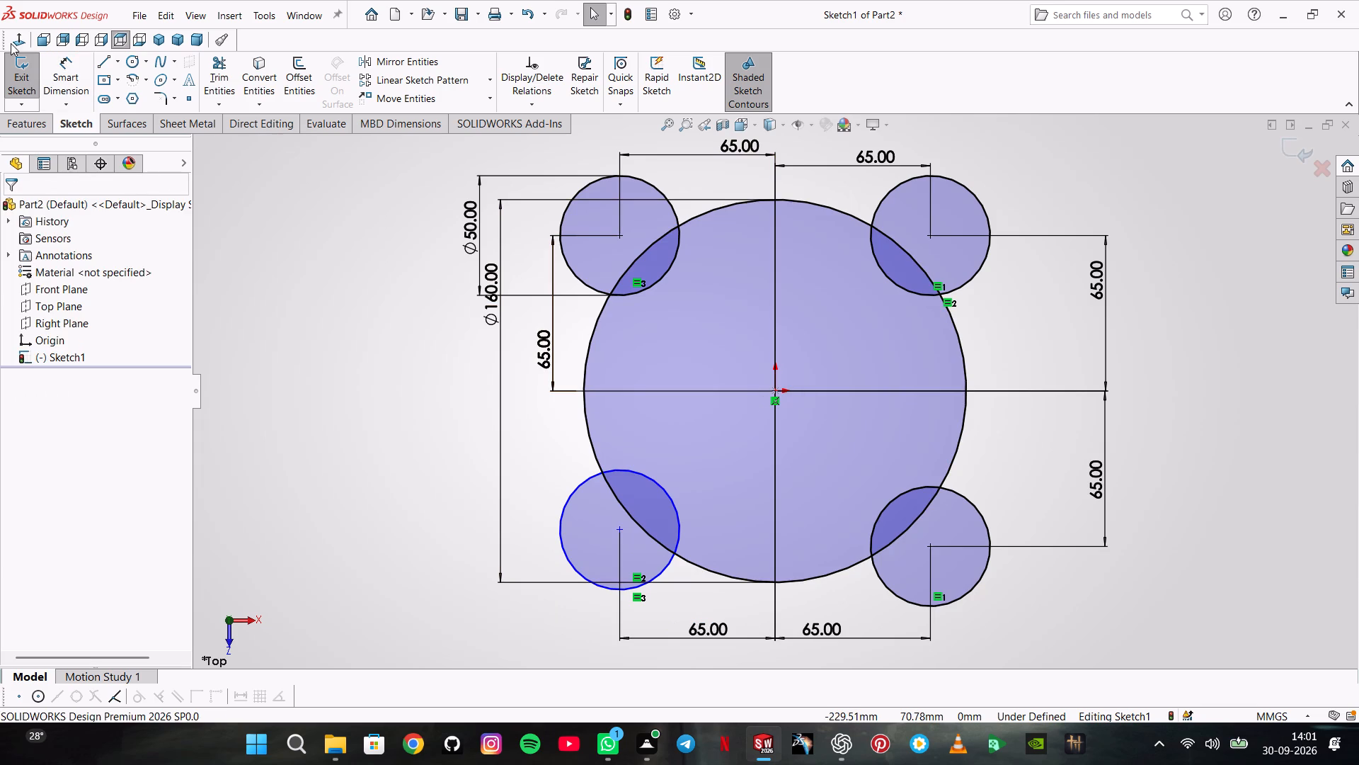
Dimension the vertical distance from the origin to the lower-left small circle's centre to 65 mm.
left_click(65, 60)
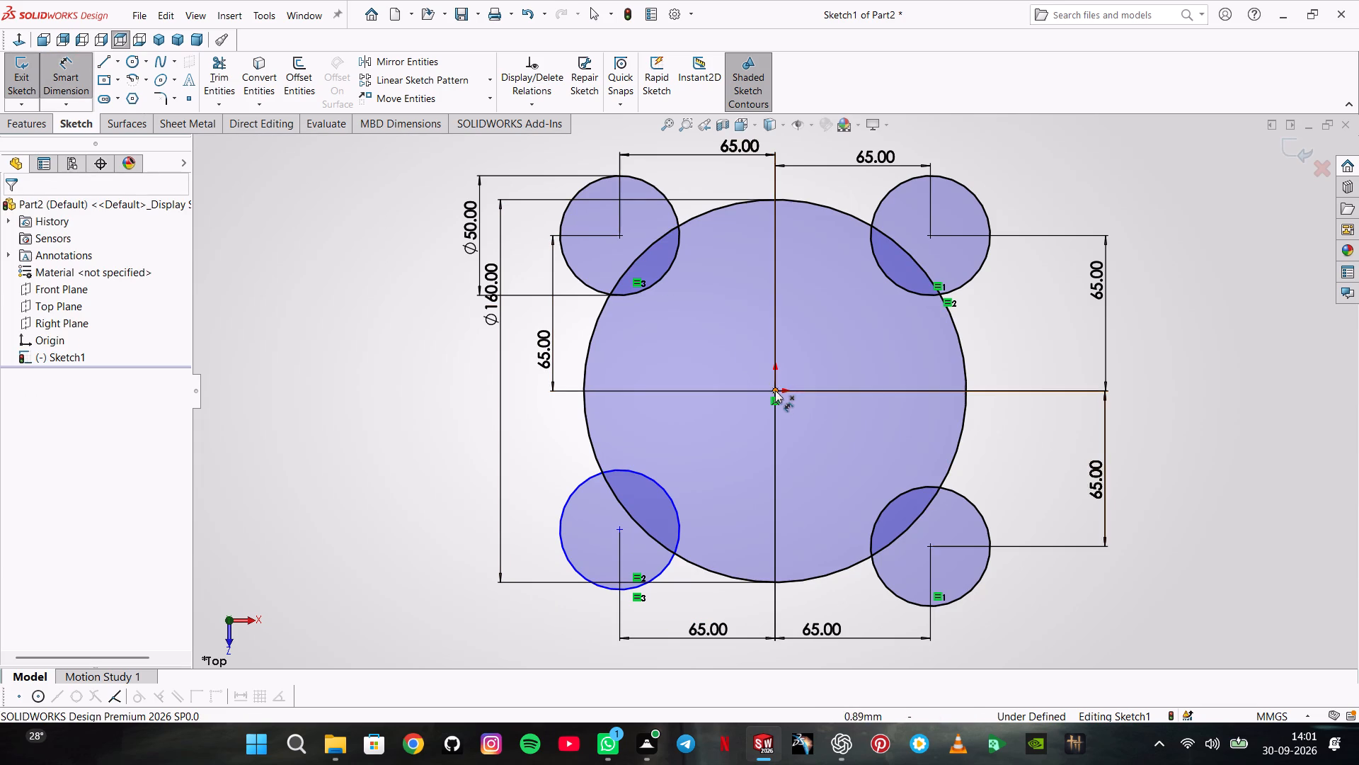
left_click(772, 390)
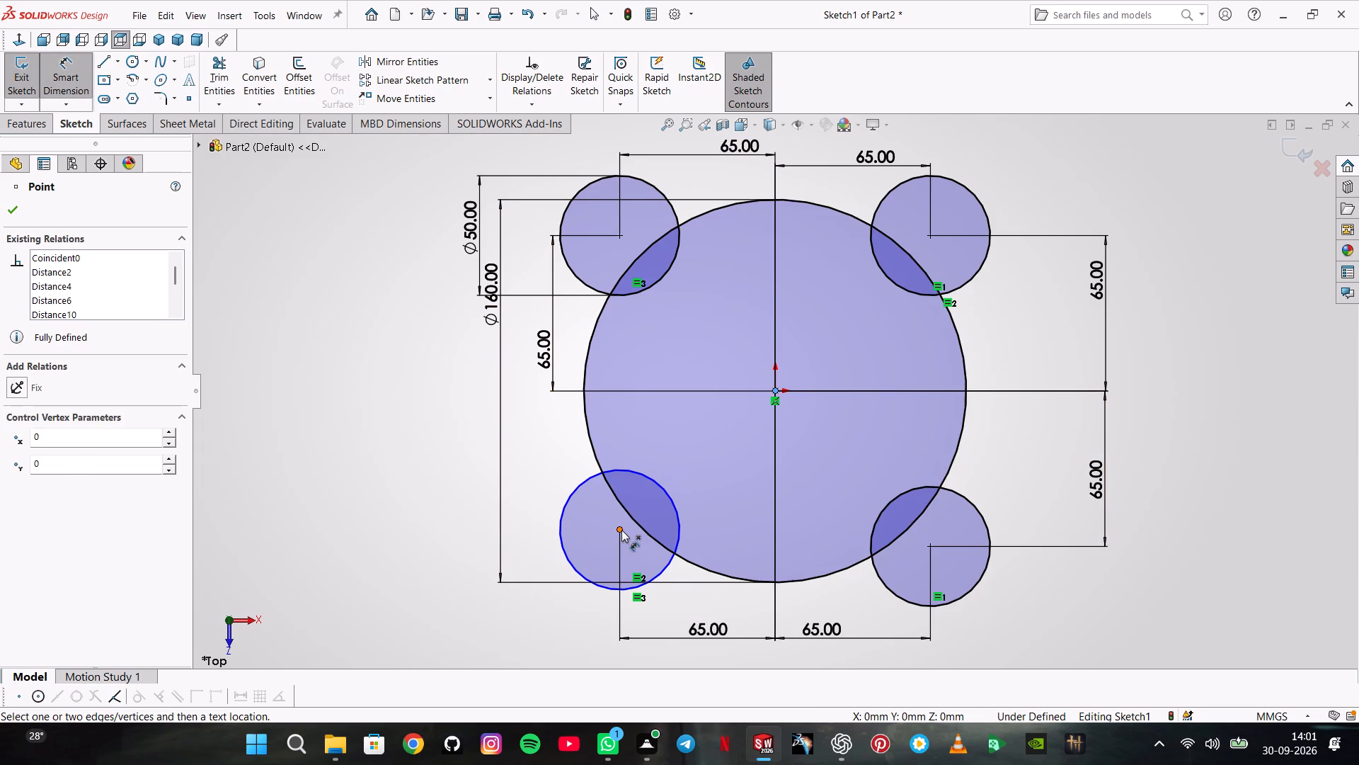
left_click(621, 530)
left_click(541, 485)
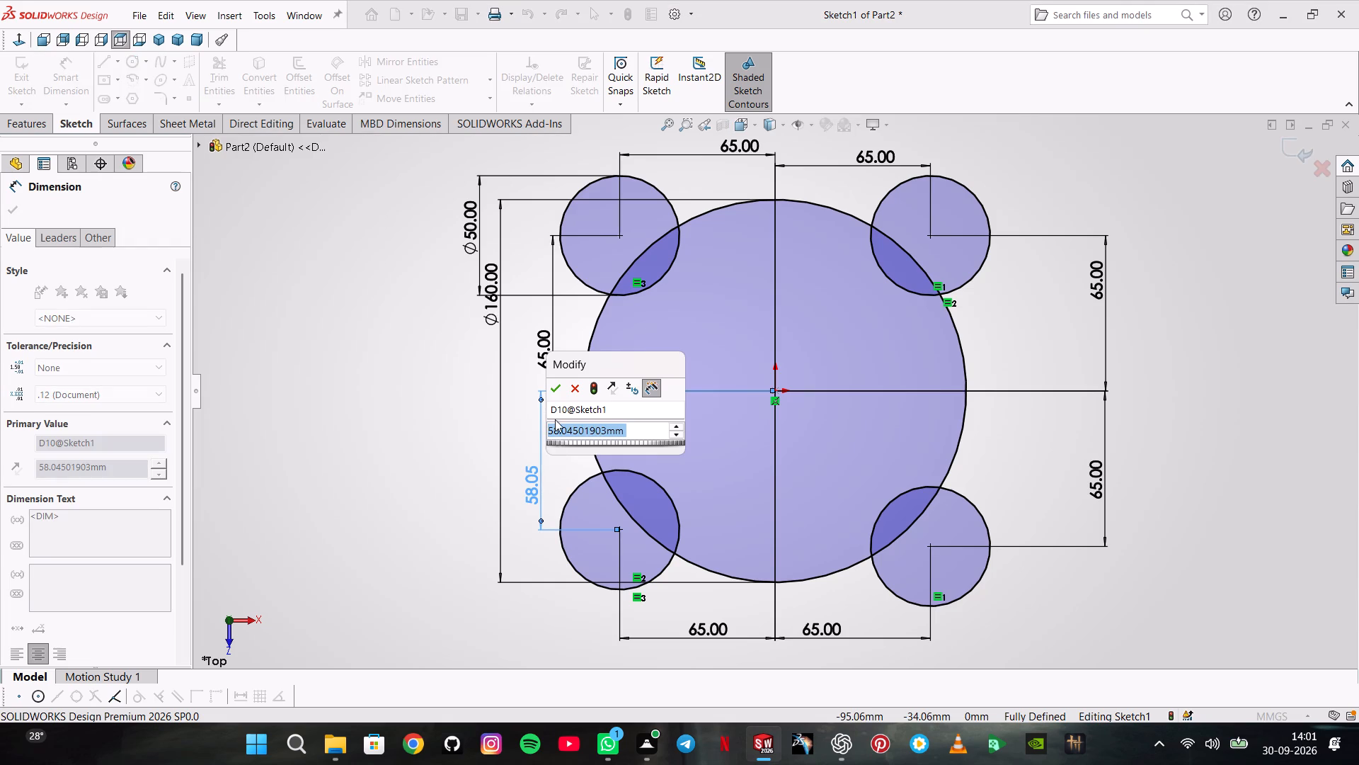
key("6")
key("5")
key("Return")
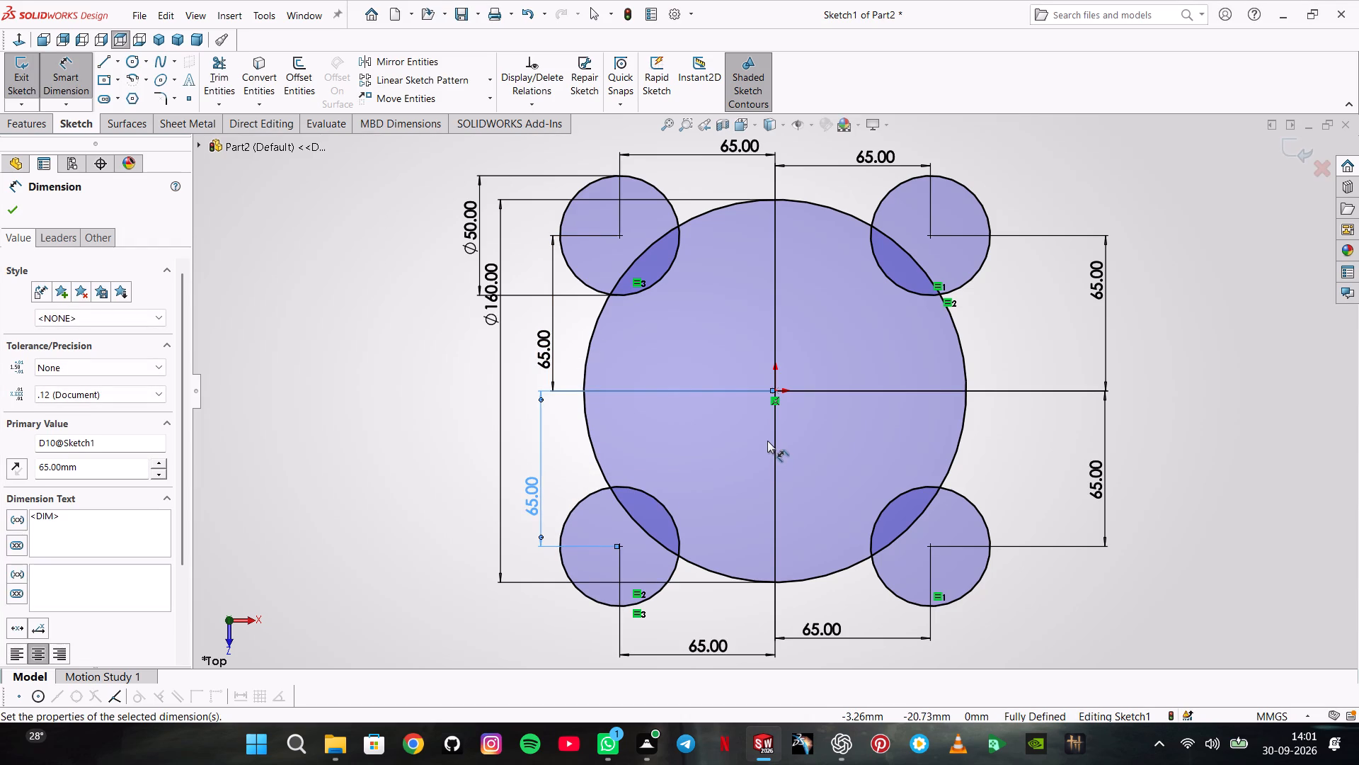
key("Escape")
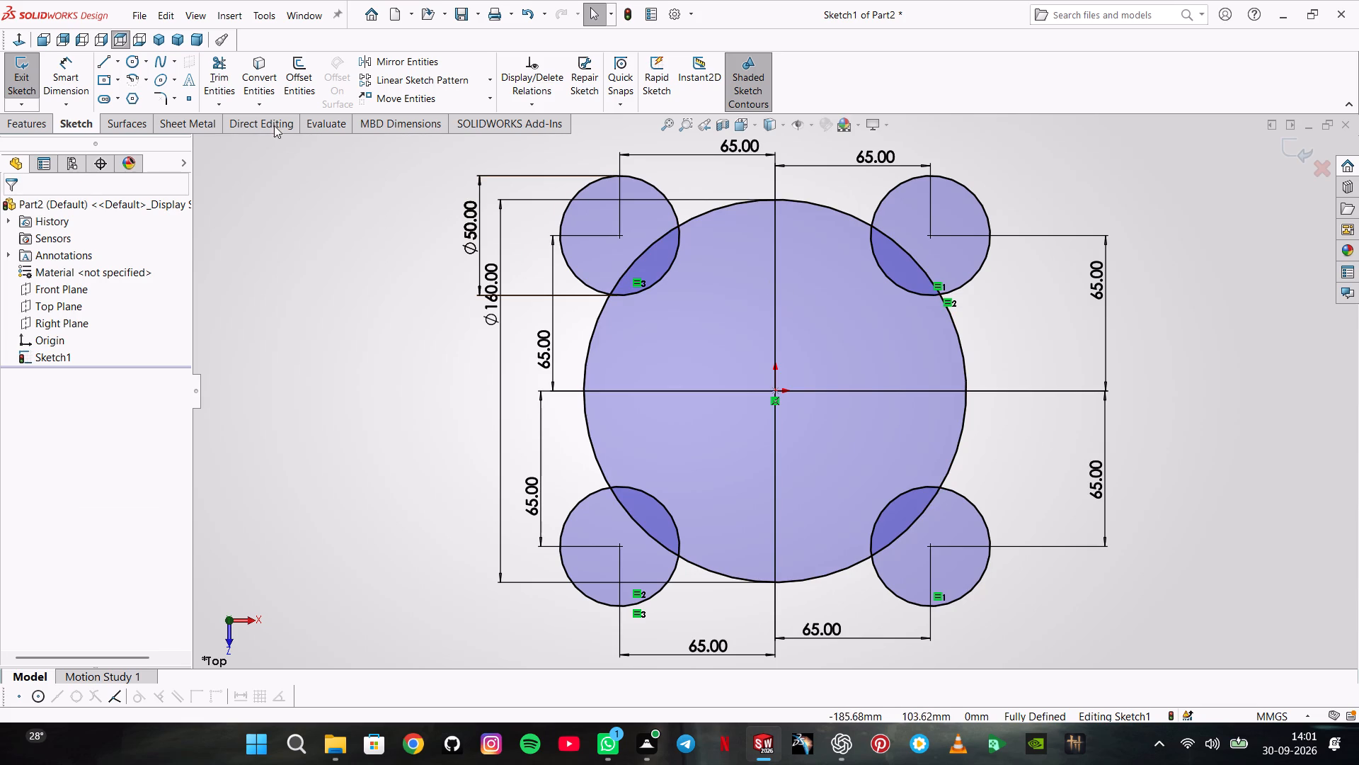
Sketch a horizontal centerline about 331 mm long through the origin, extending beyond the circles on both sides.
left_click(113, 63)
left_click(112, 89)
left_click(119, 67)
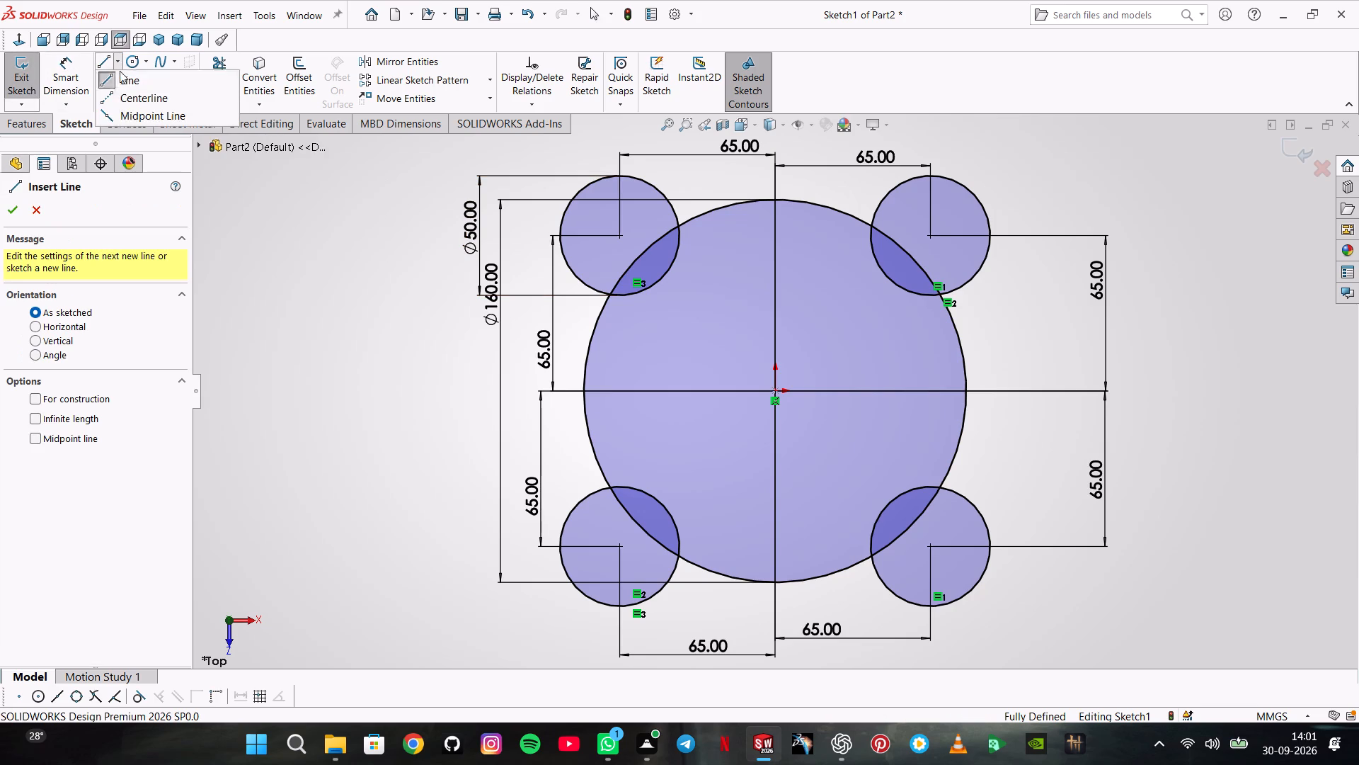
left_click(127, 101)
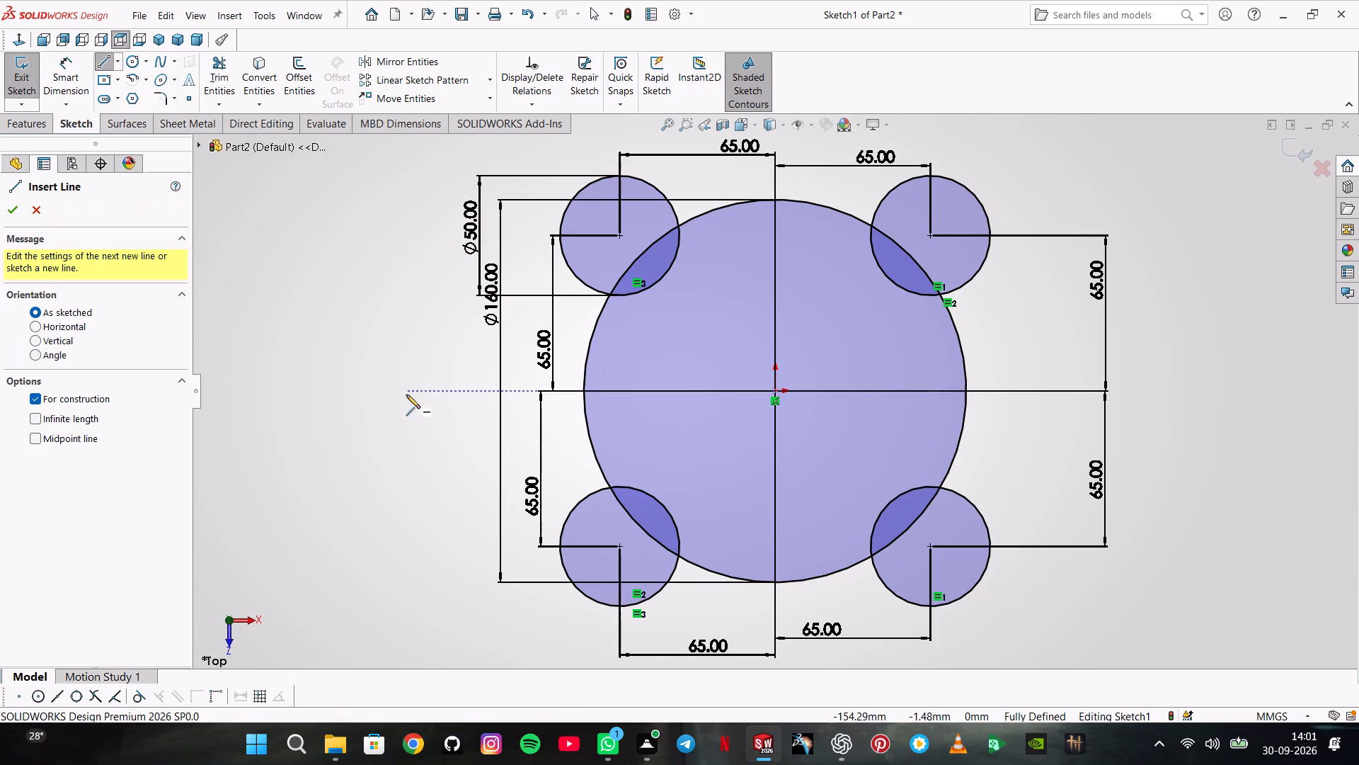
left_click(328, 394)
left_click(1120, 389)
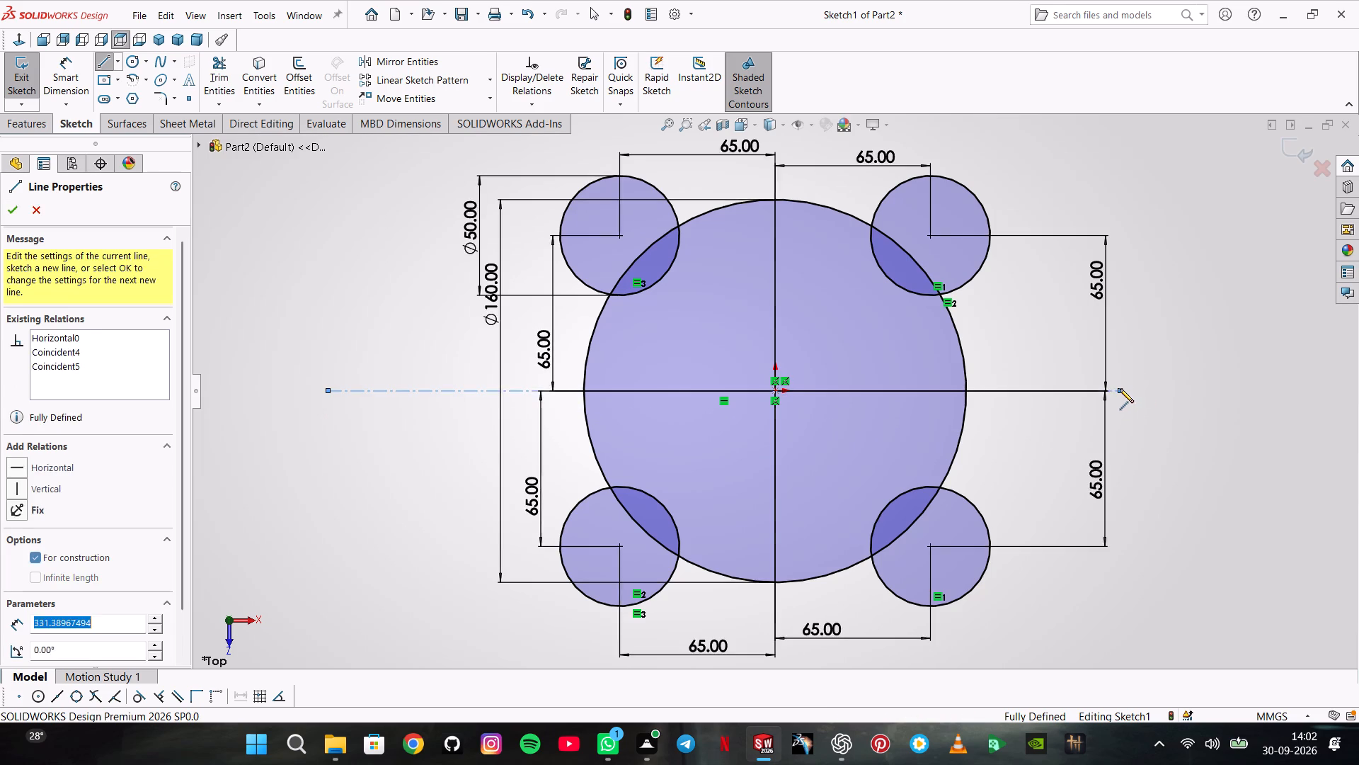
double_click(1130, 373)
Sketch a vertical centerline about 278 mm long through the origin, extending above and below the circles.
scroll(781, 148, "up", 1)
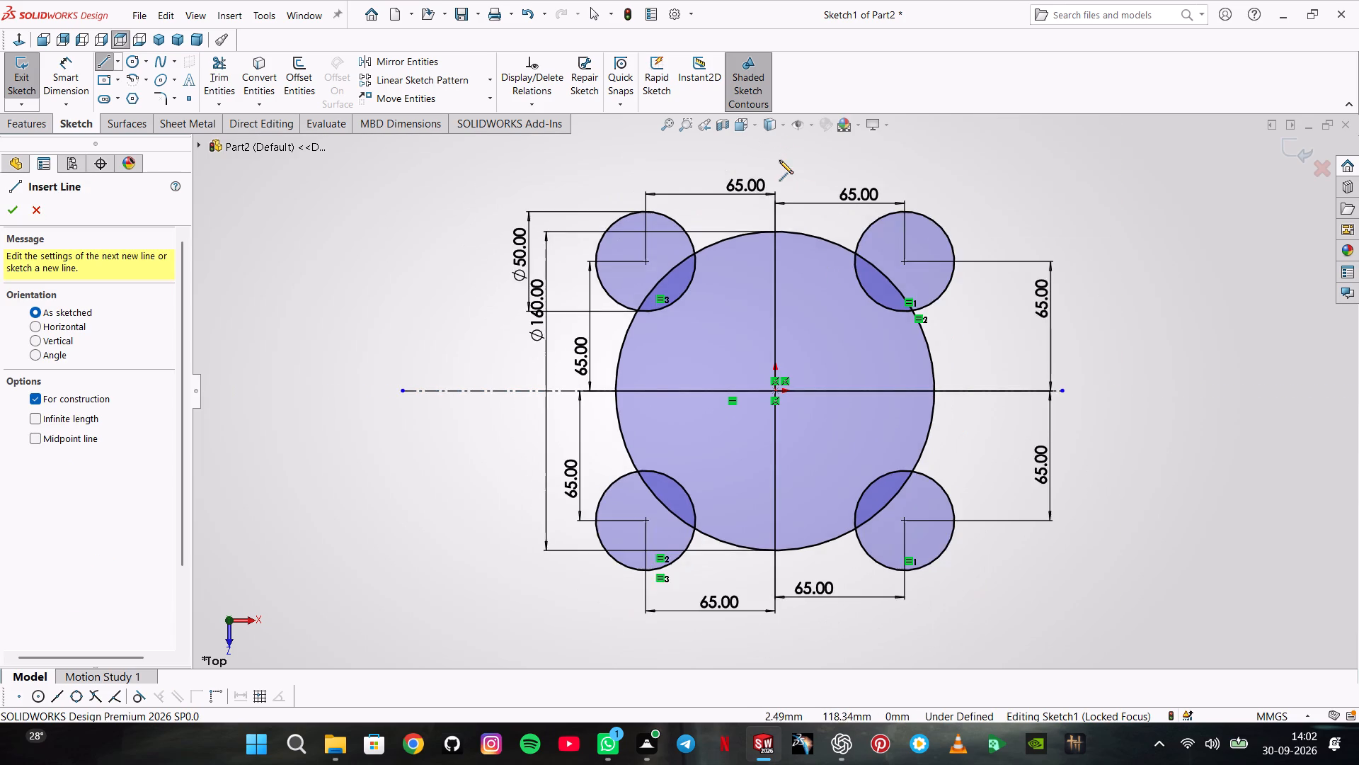
scroll(779, 164, "up", 1)
left_click(777, 166)
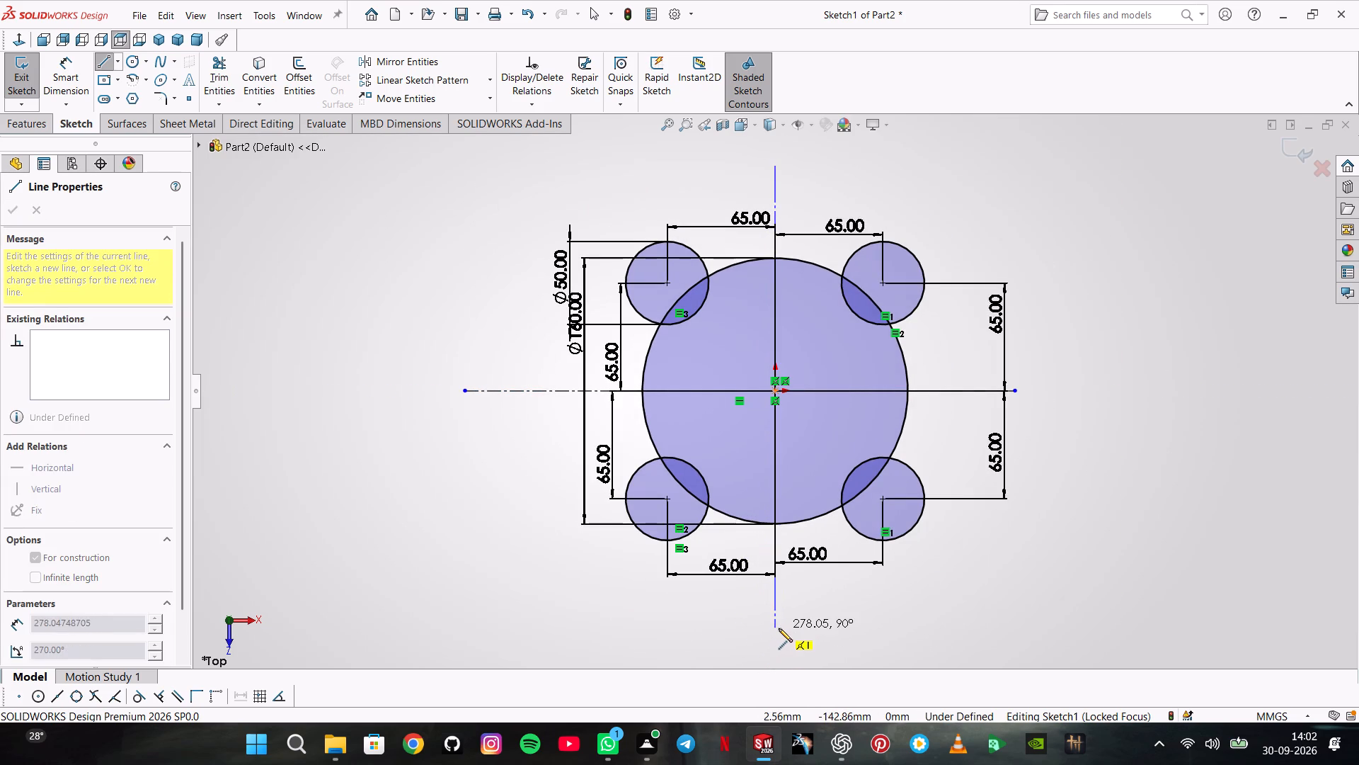
left_click(779, 628)
double_click(808, 607)
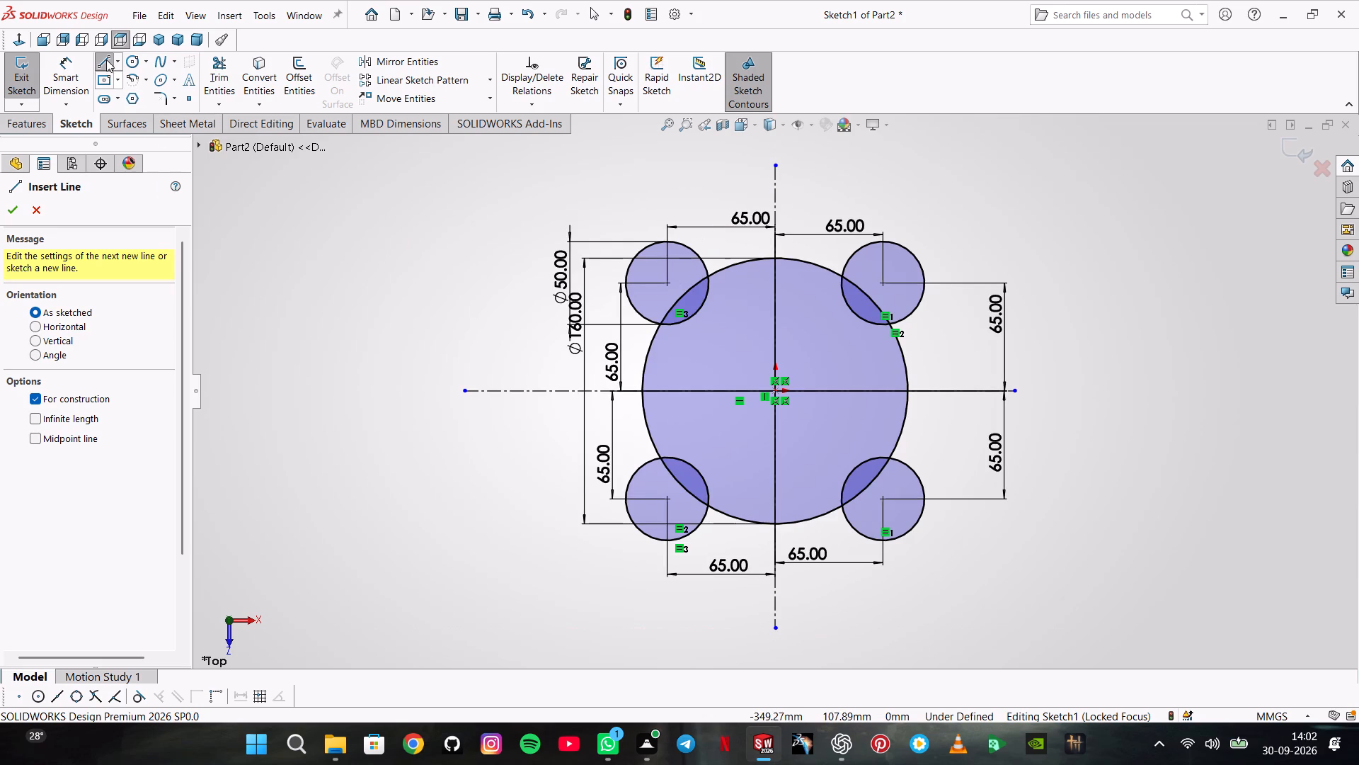
Sketch a diagonal centerline about 135 mm long from the origin across the upper-right small circle, at about 46 degrees.
left_click(105, 56)
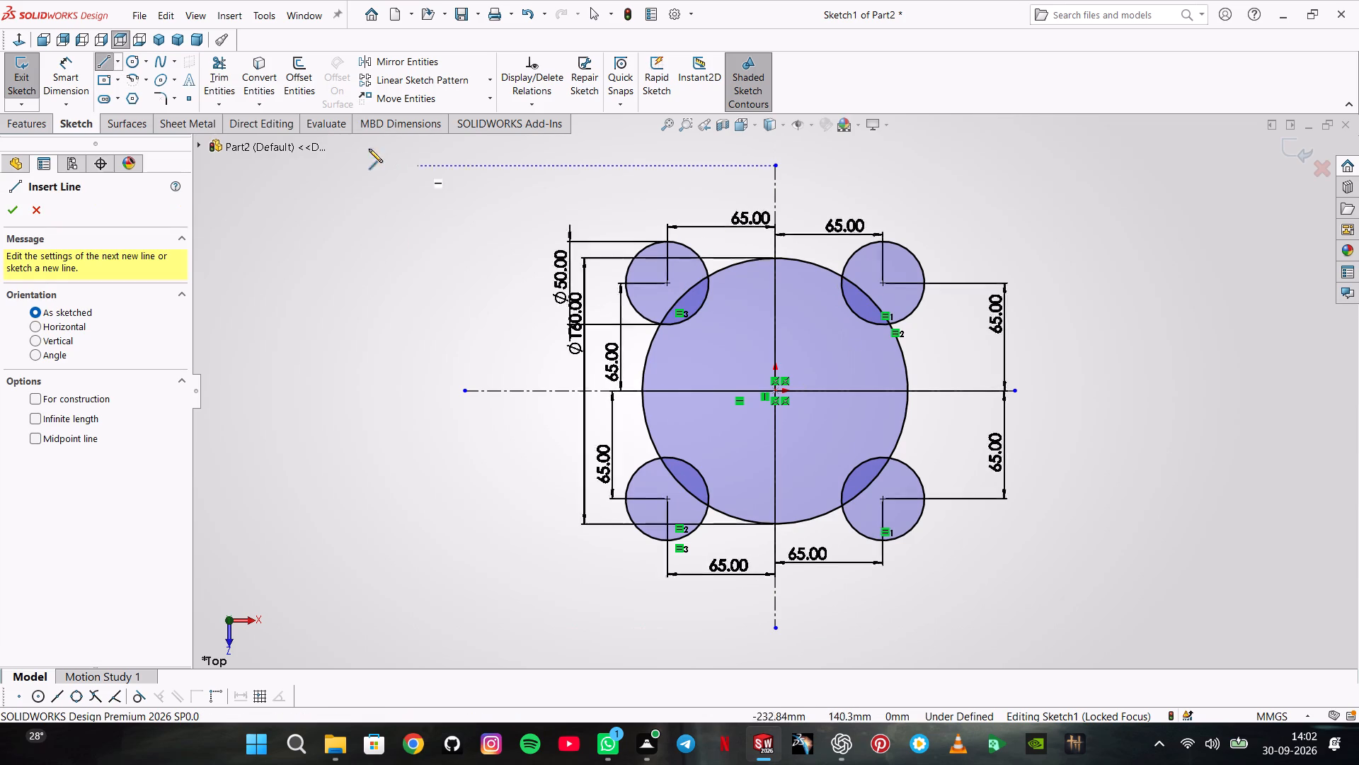
left_click(117, 60)
left_click(119, 97)
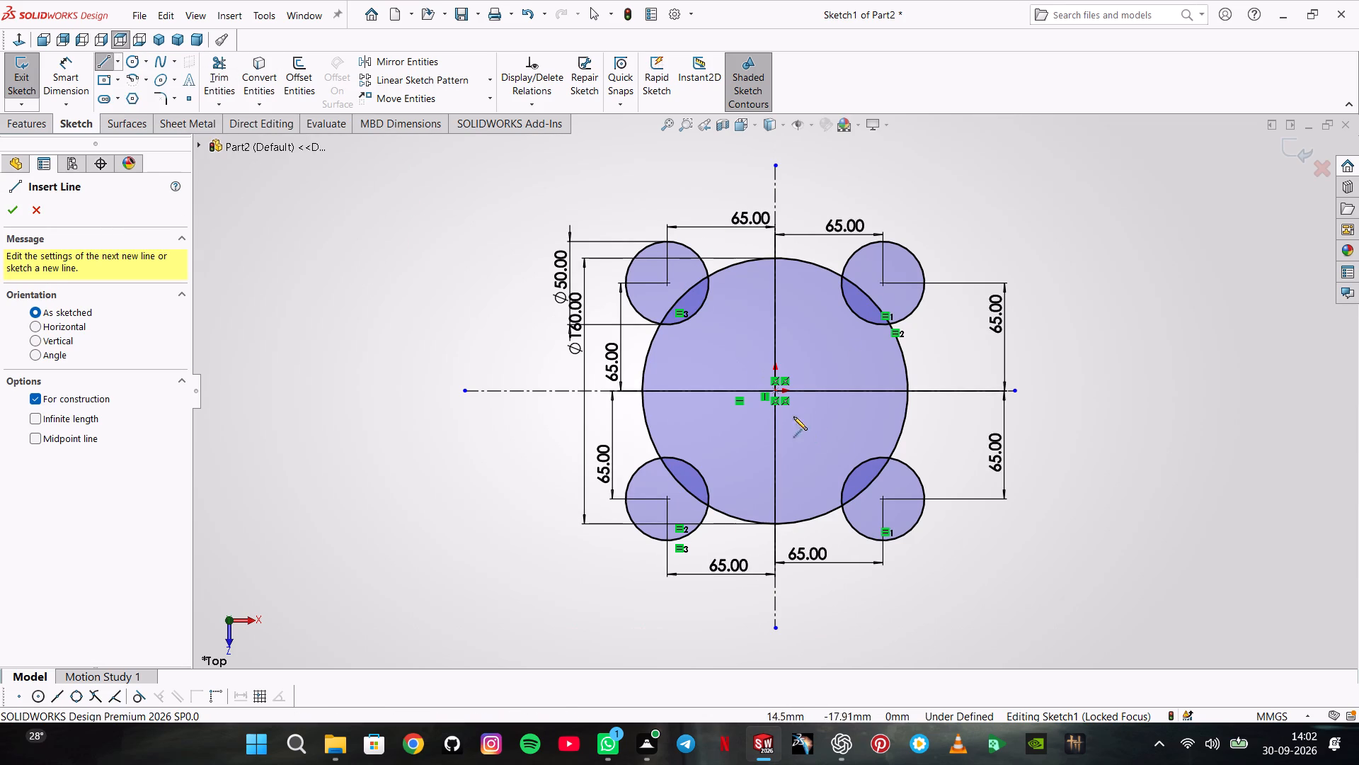
left_click(778, 392)
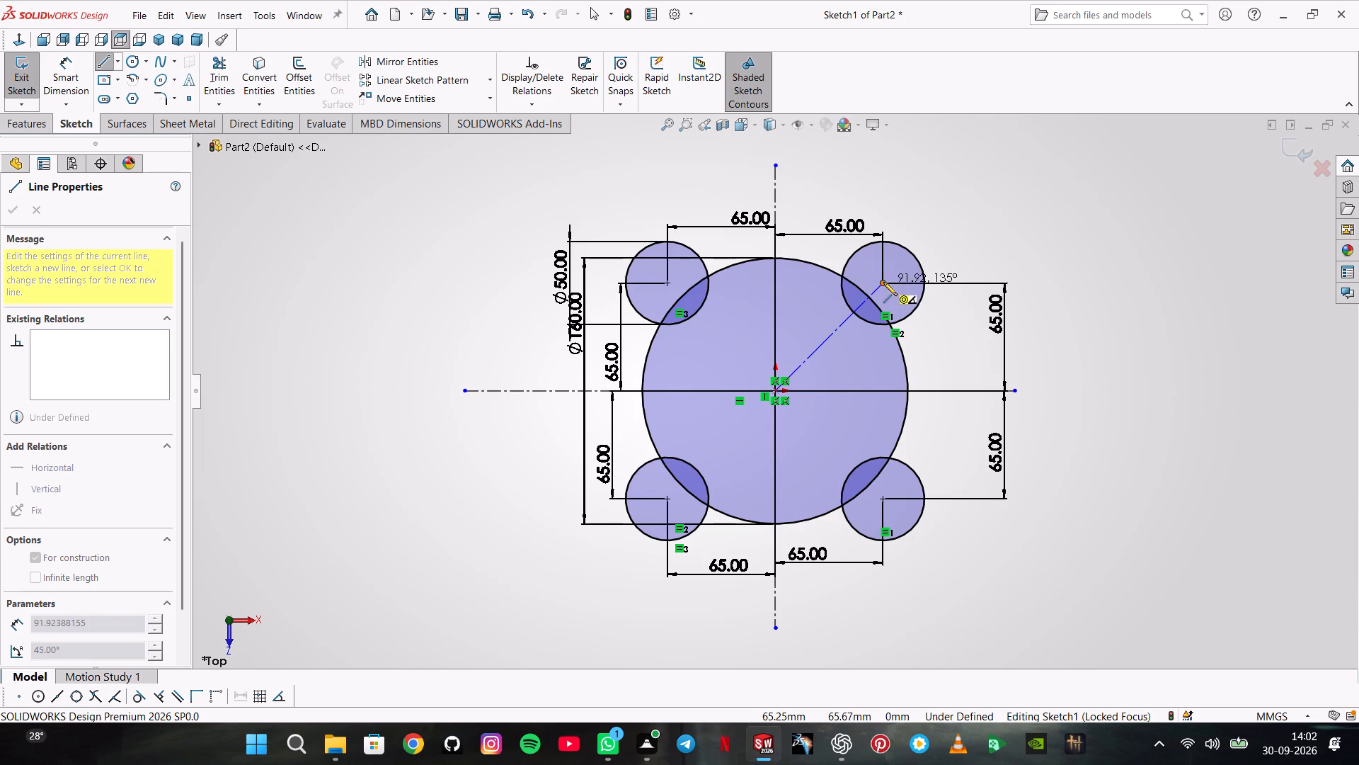
left_click(930, 229)
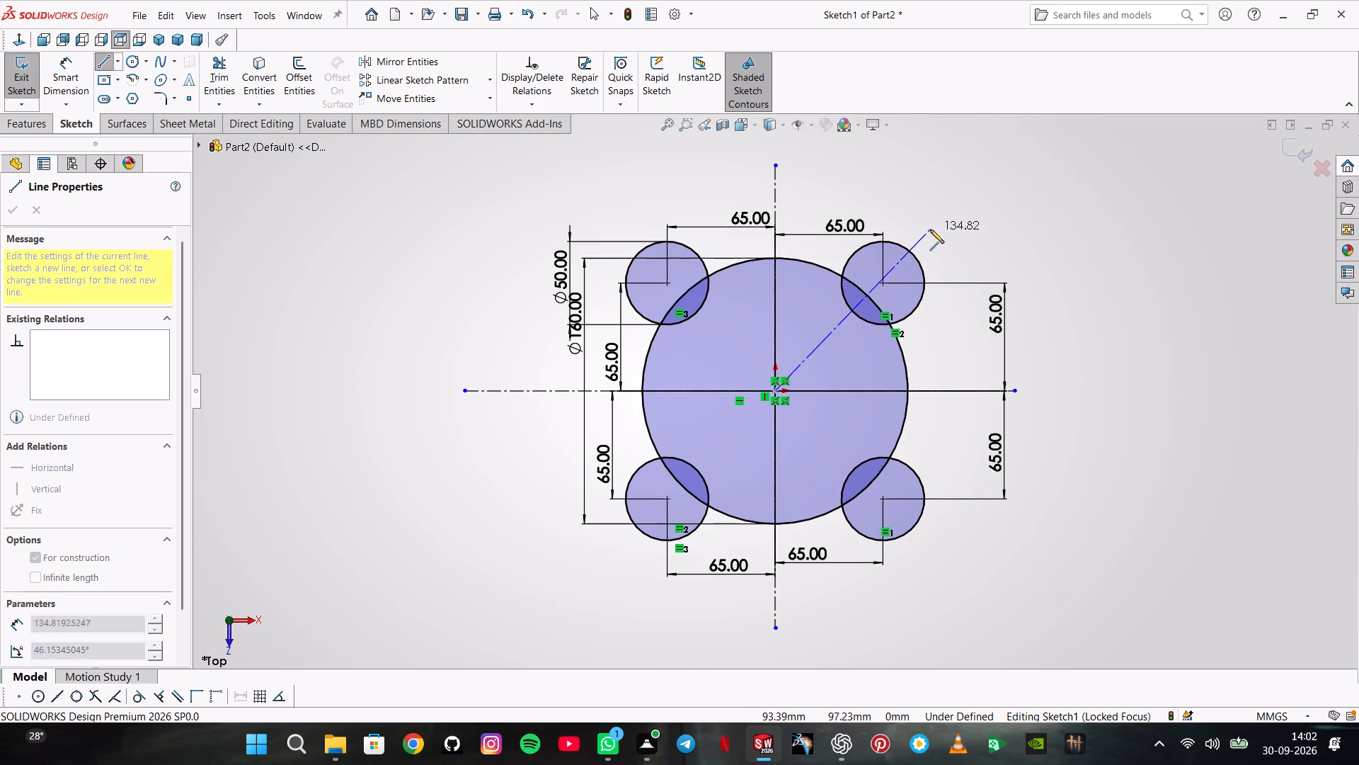
double_click(938, 208)
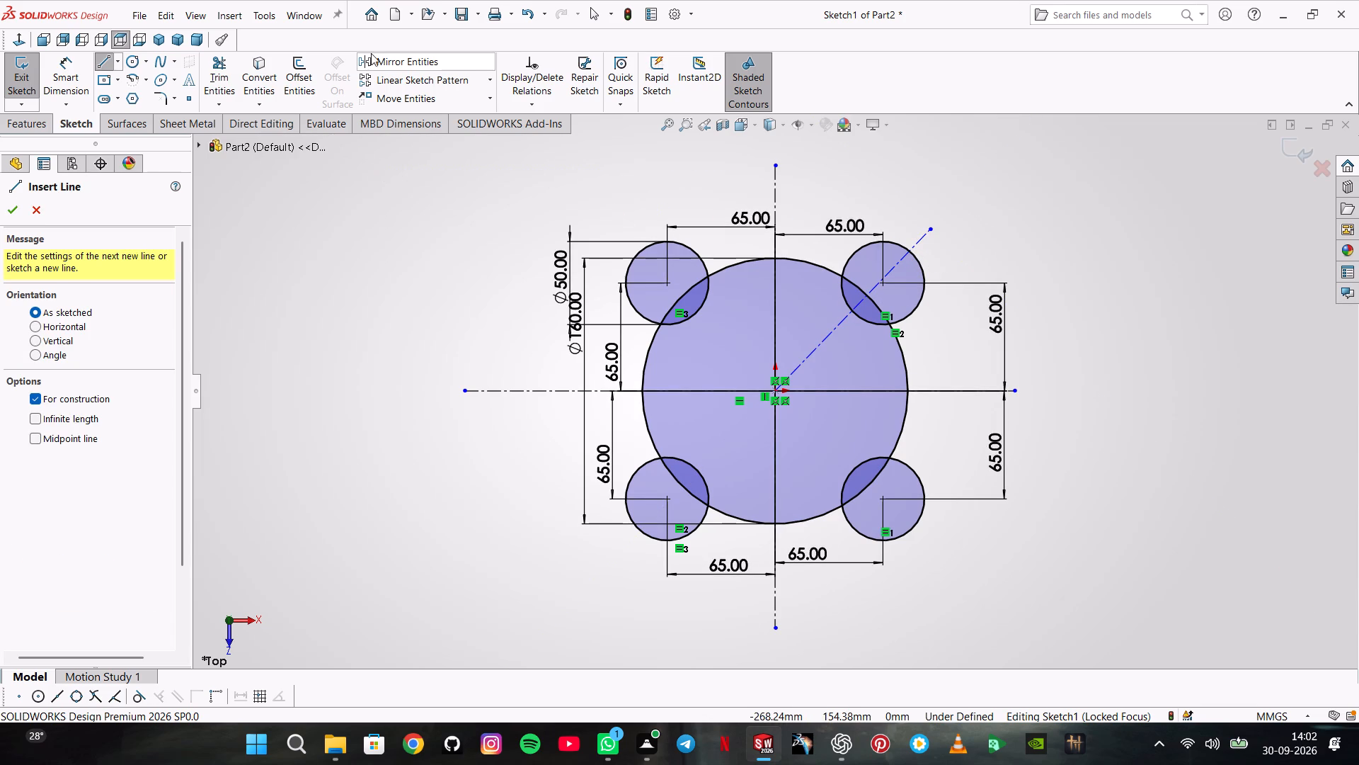
Create a circular sketch pattern of the diagonal centerline around the origin with 4 equally spaced instances over 360 degrees.
left_click(490, 77)
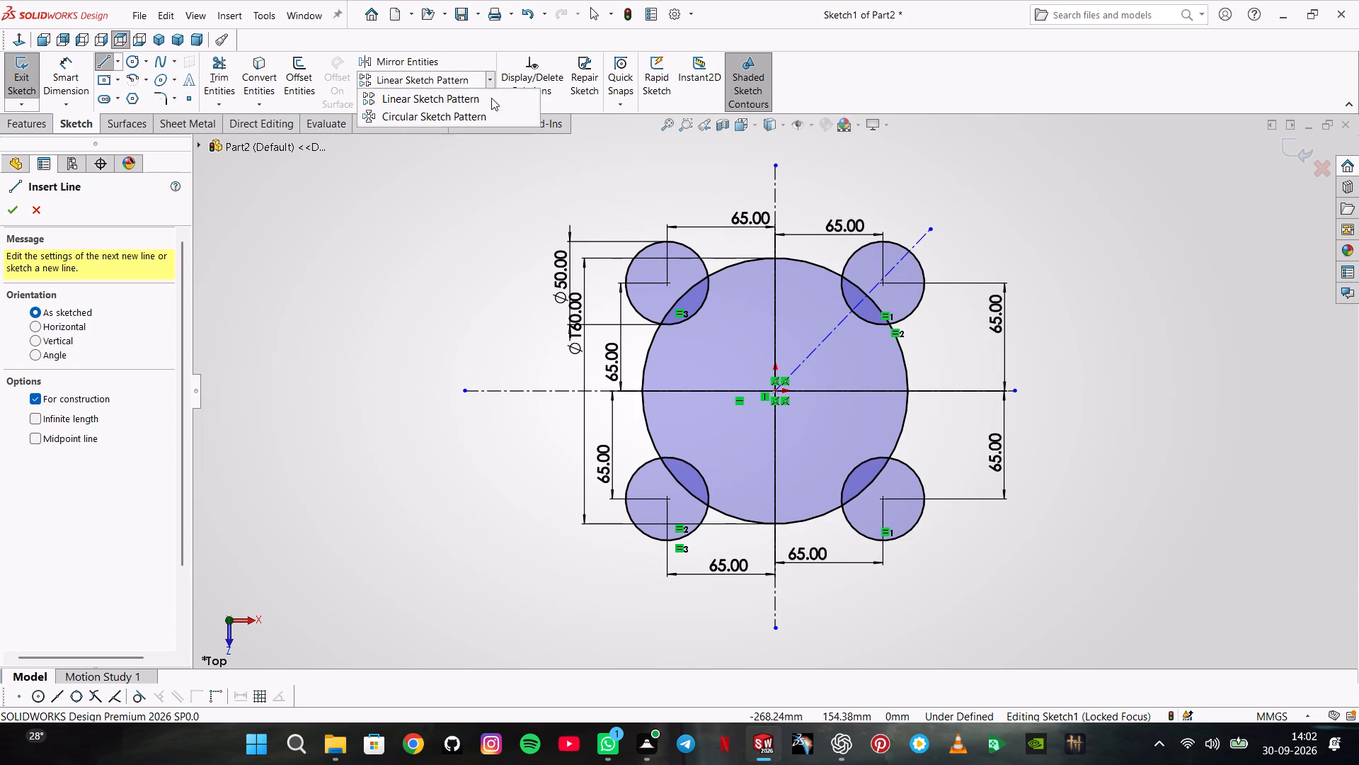
left_click(486, 117)
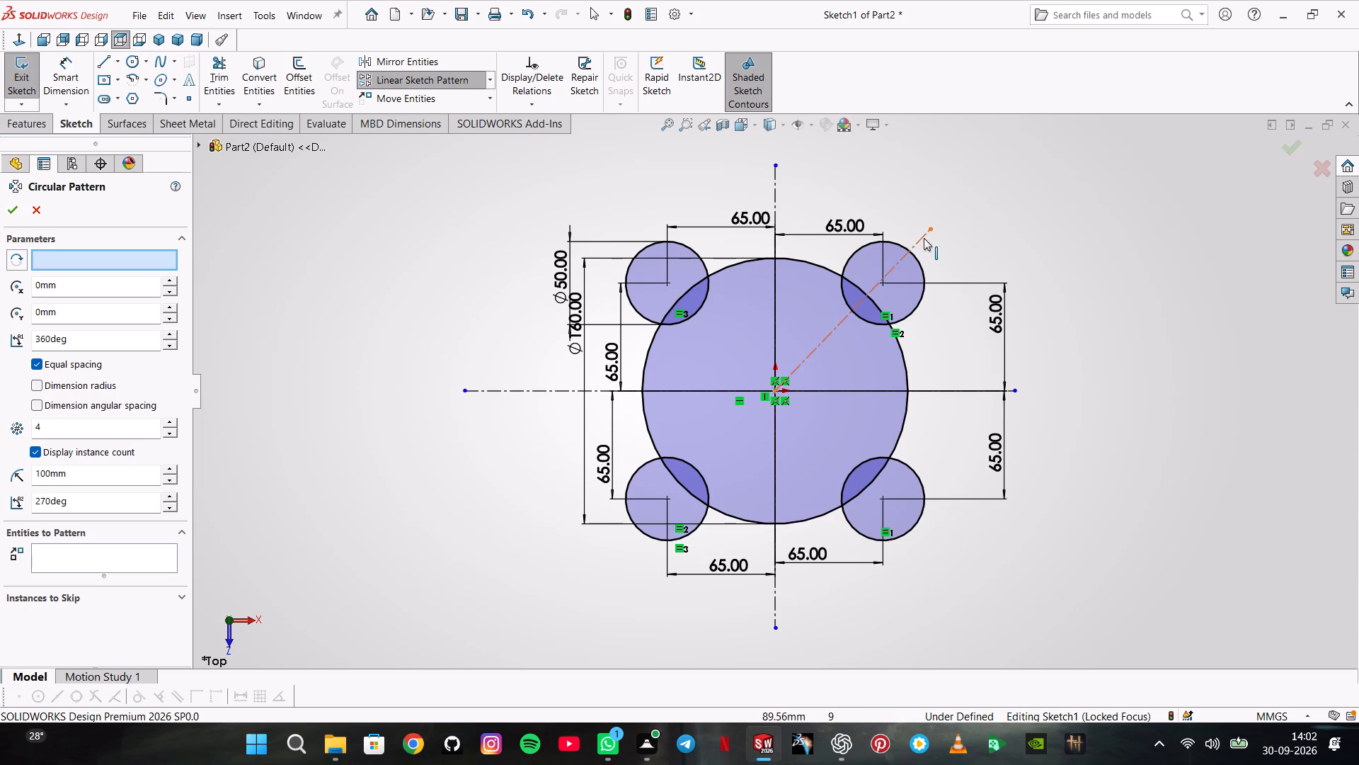
left_click(924, 238)
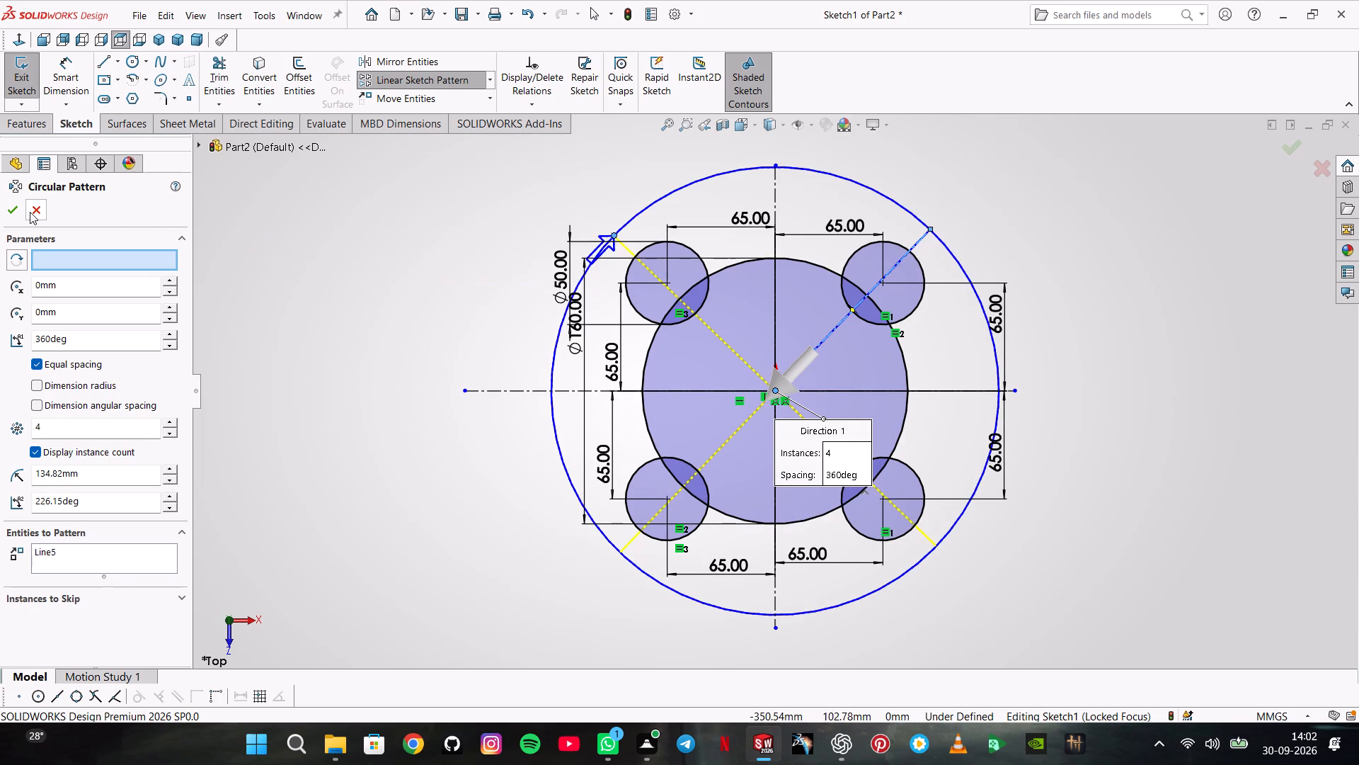
left_click(21, 210)
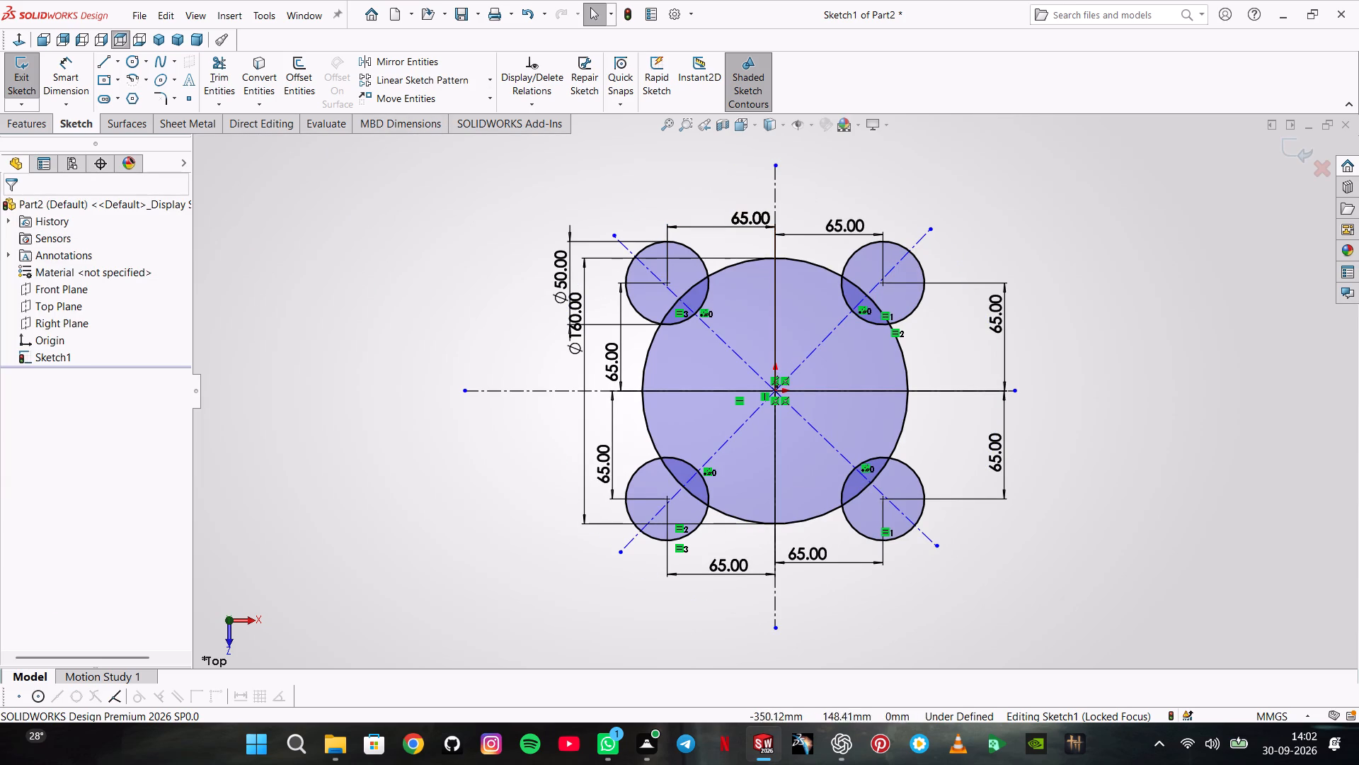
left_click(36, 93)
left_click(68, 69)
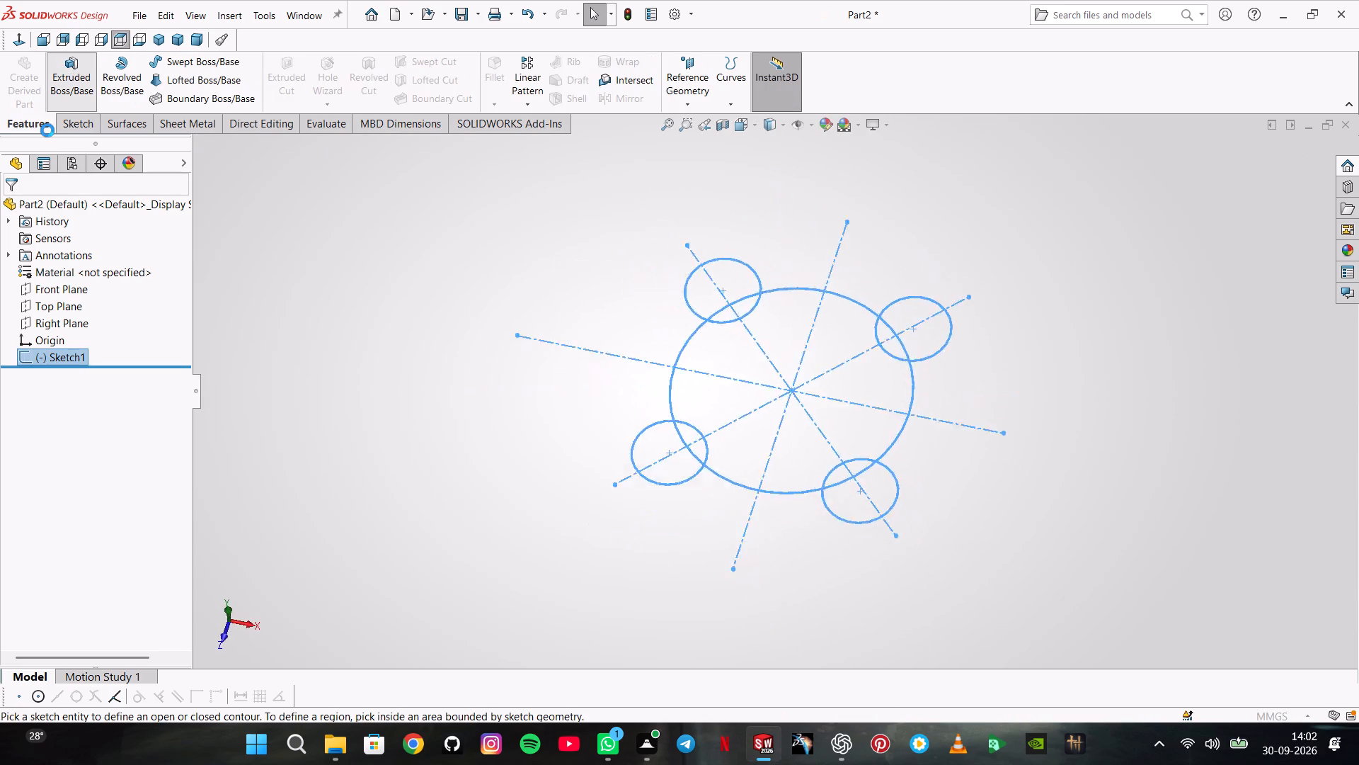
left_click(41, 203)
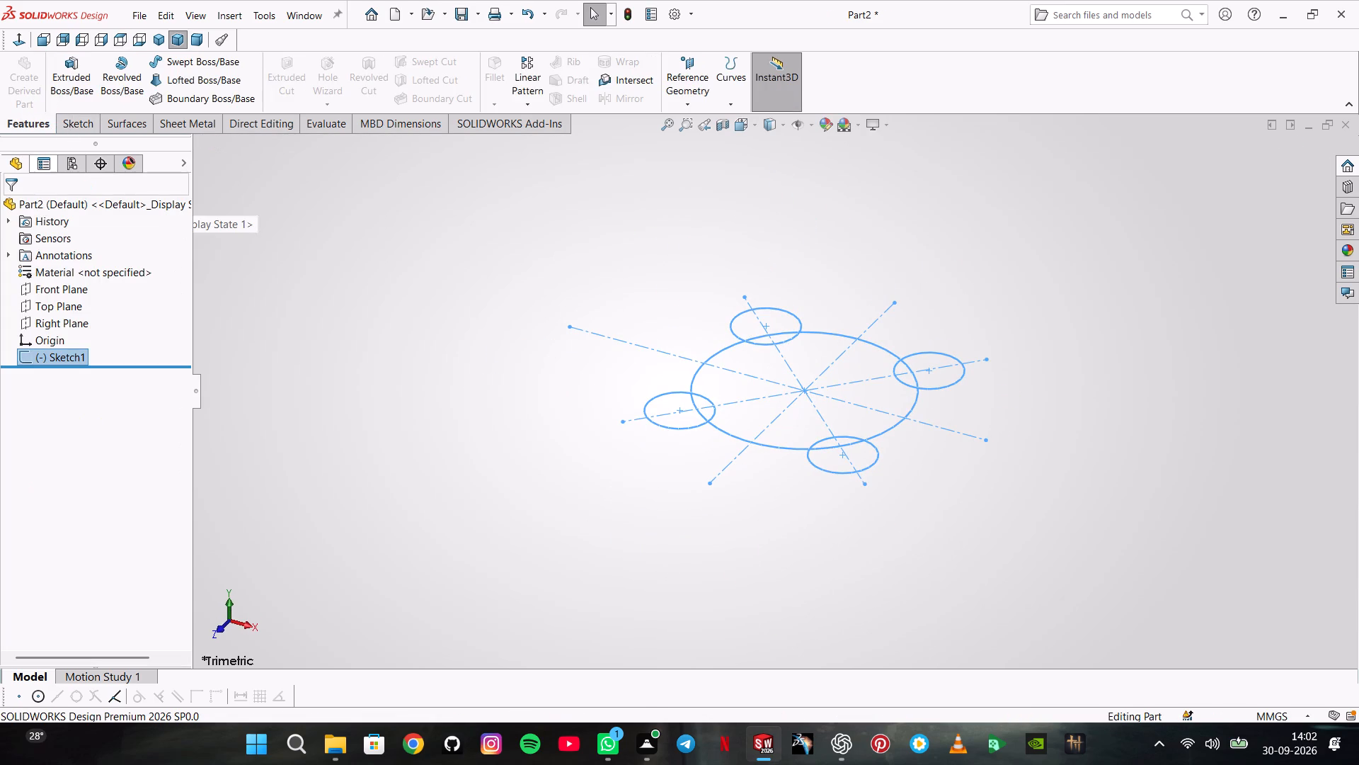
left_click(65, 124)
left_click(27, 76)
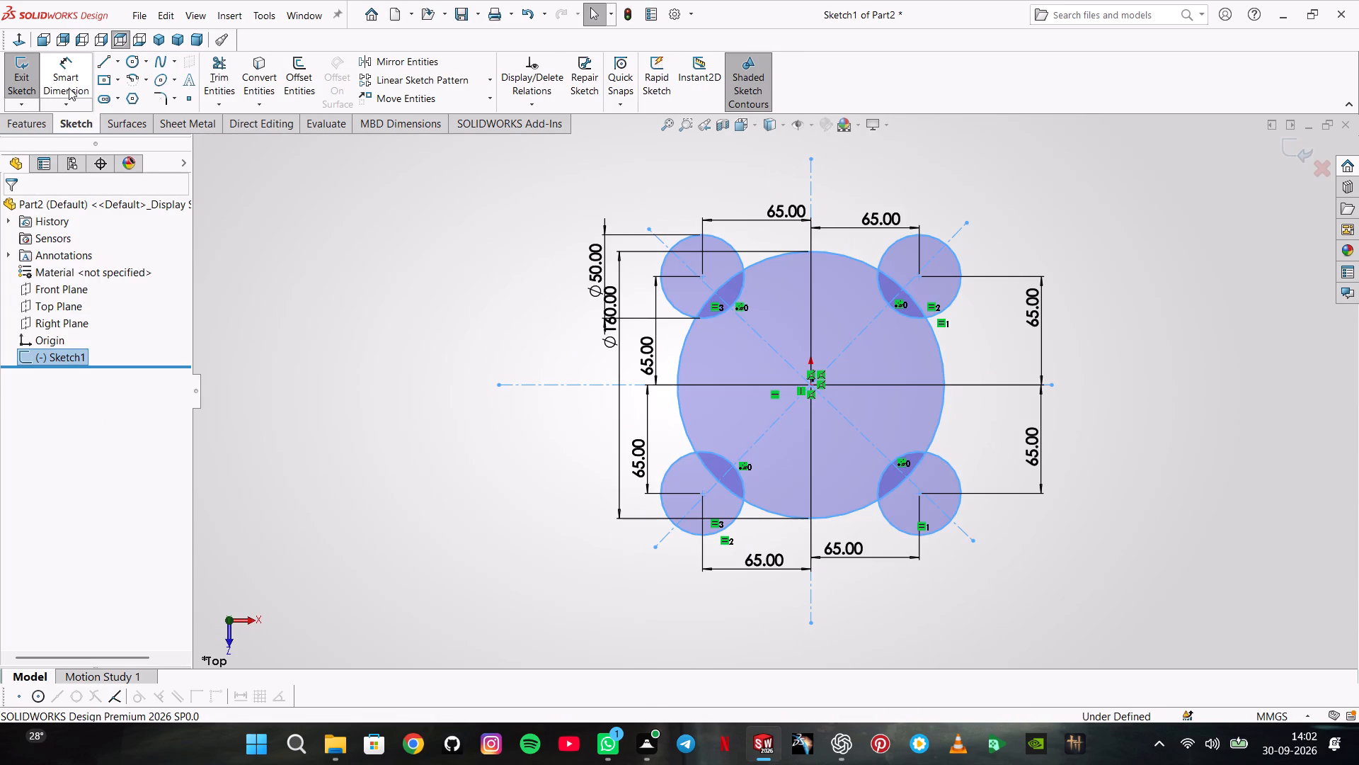
Dimension the angle between the upper-right diagonal centerline and the horizontal centerline.
left_click(69, 87)
left_click(867, 325)
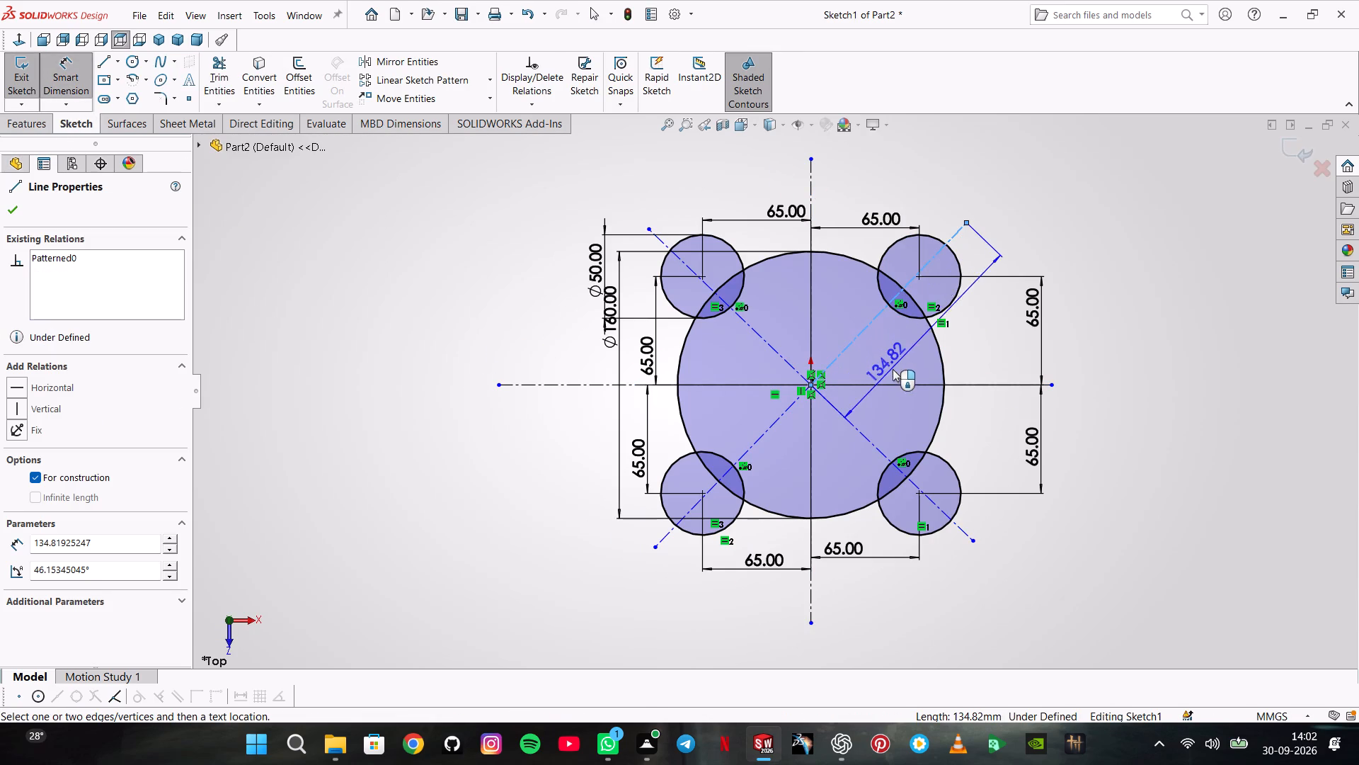
left_click(956, 382)
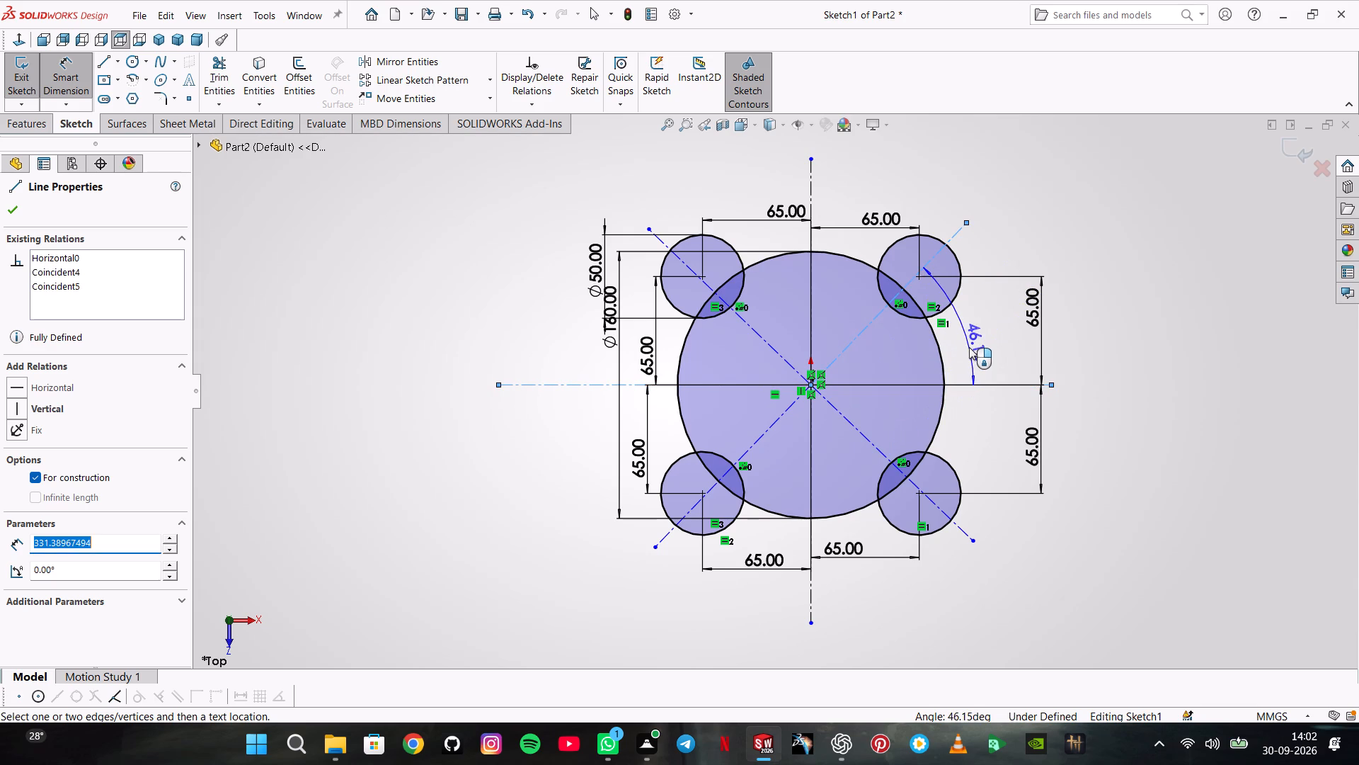
left_click(969, 347)
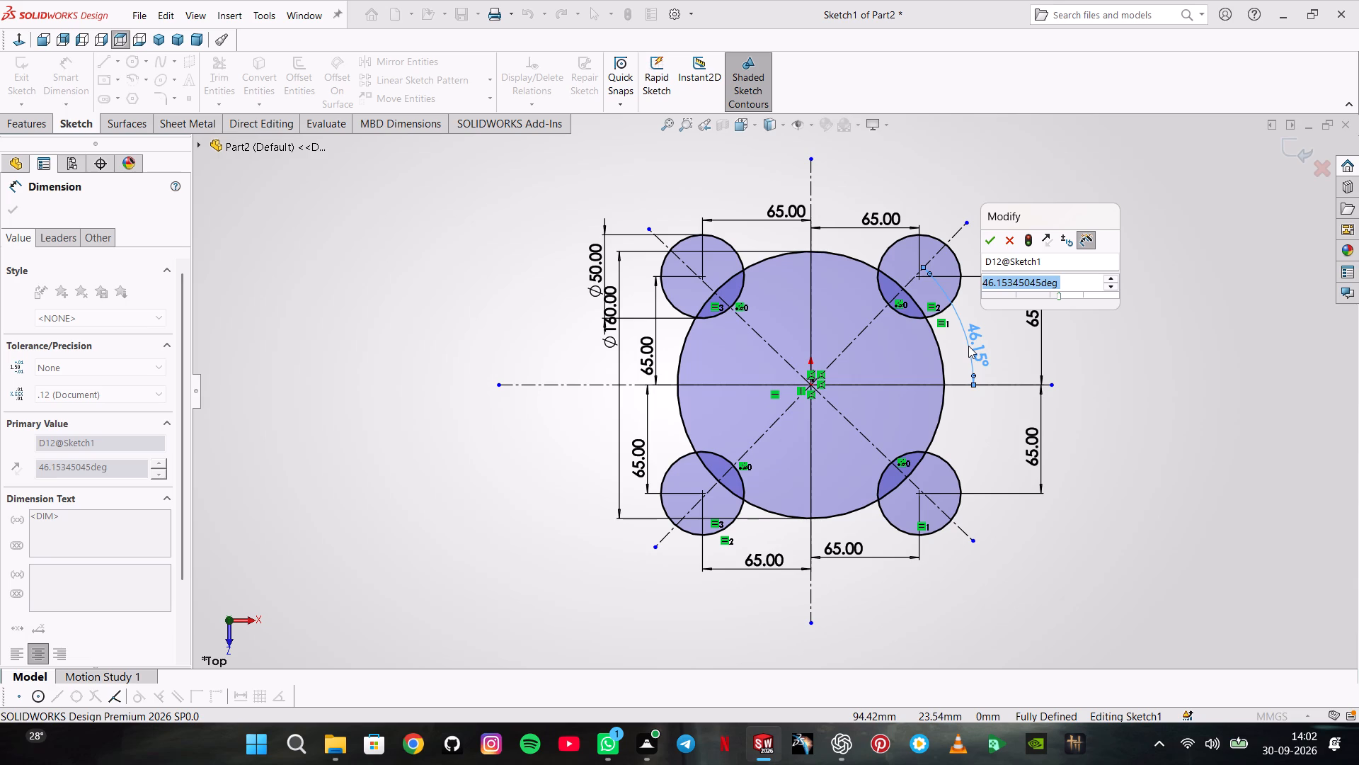
key("Escape")
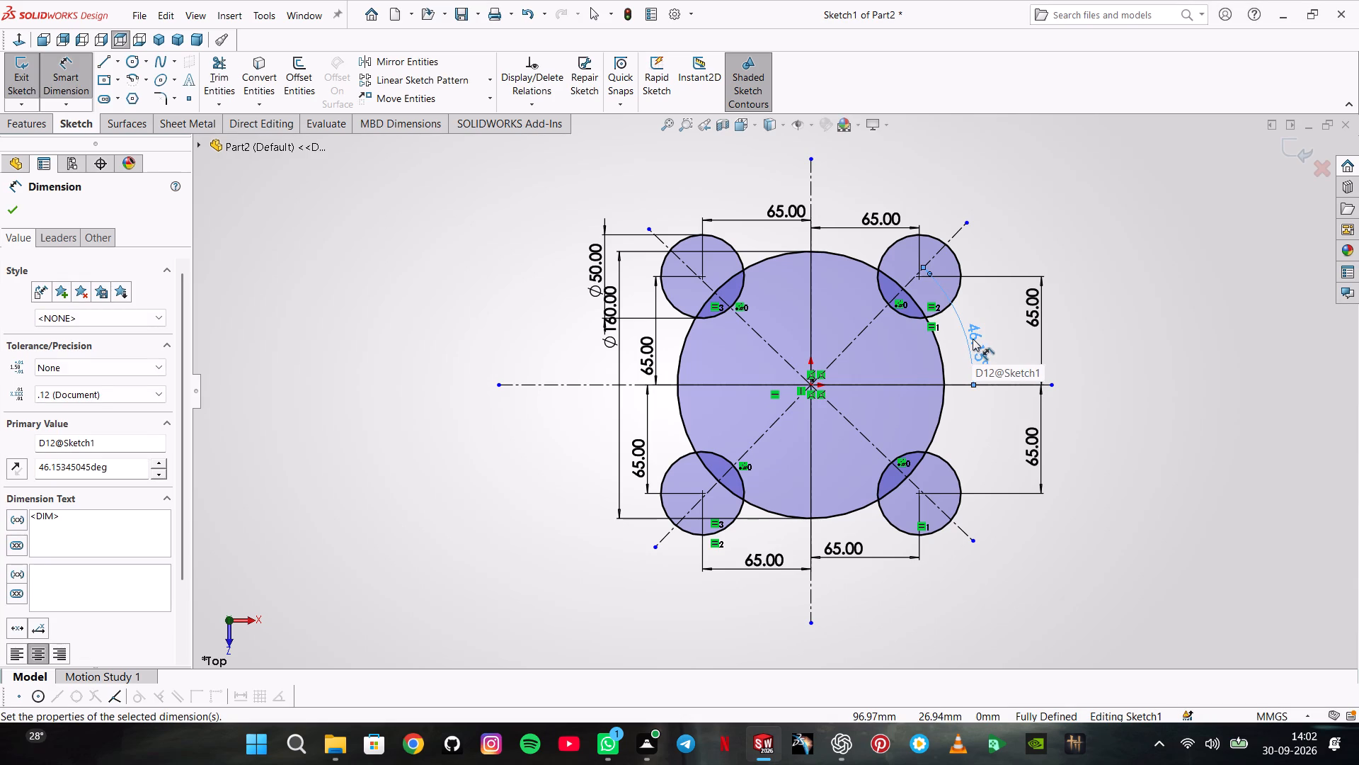
key("Escape")
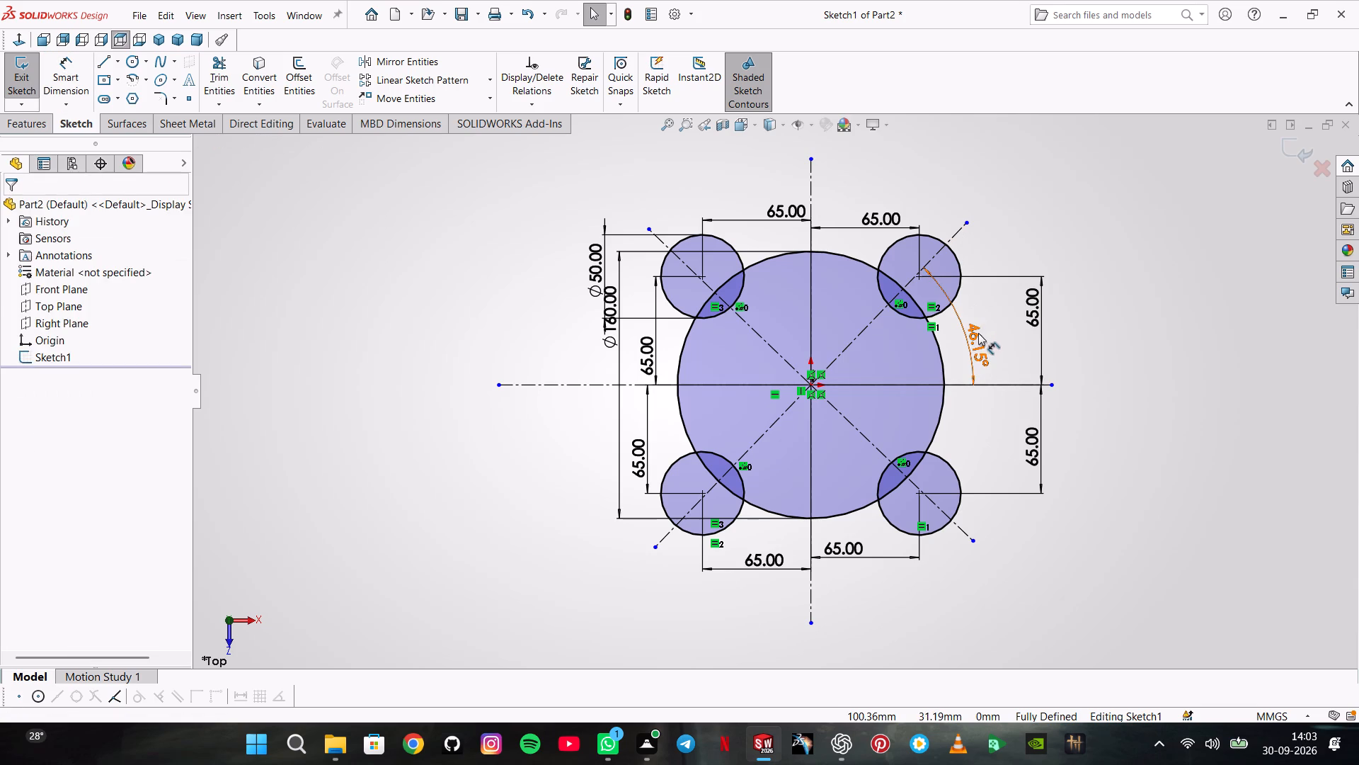
Delete the angle dimension between the upper-right diagonal centerline and the horizontal centerline.
left_click(978, 333)
key("Delete")
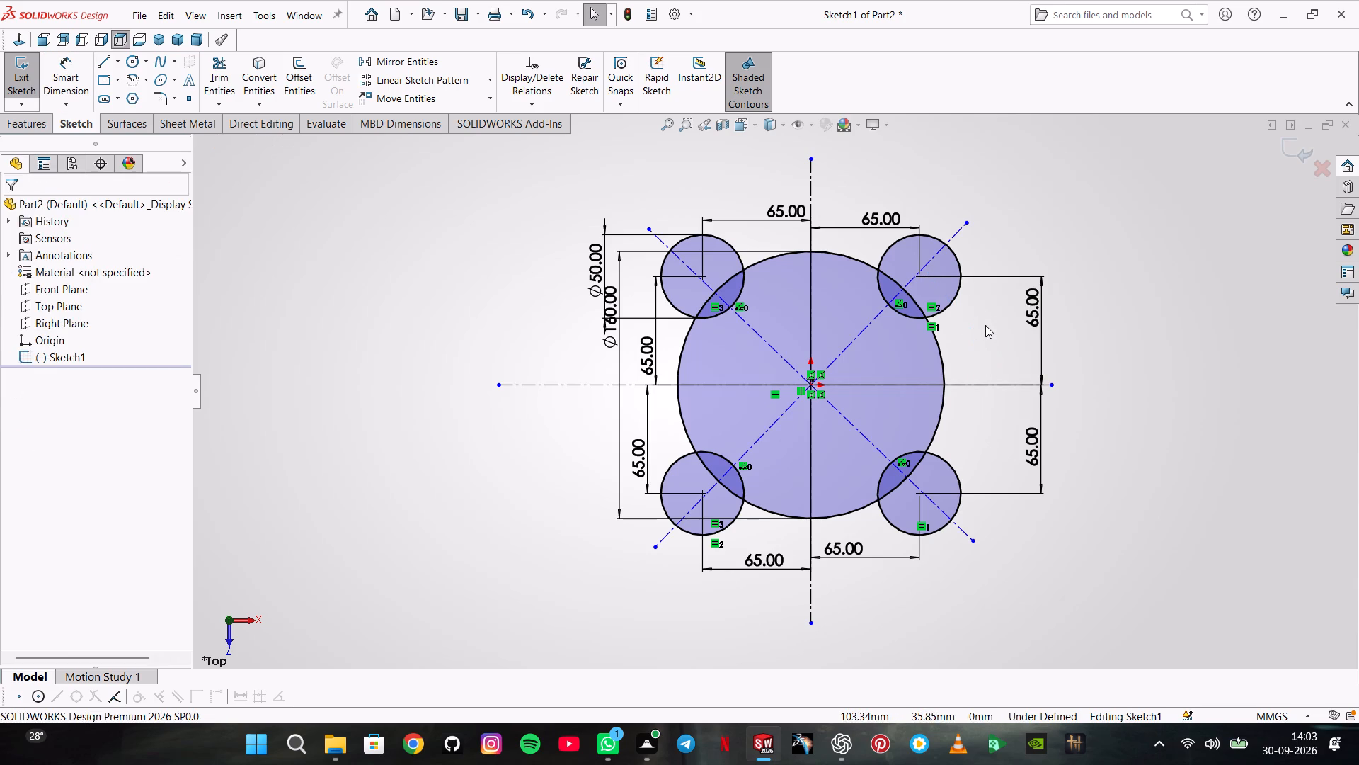
Sketch two solid lines on either side of the upper-left diagonal centerline, the upper one about 90 mm long and ending on the vertical centerline.
left_click(111, 68)
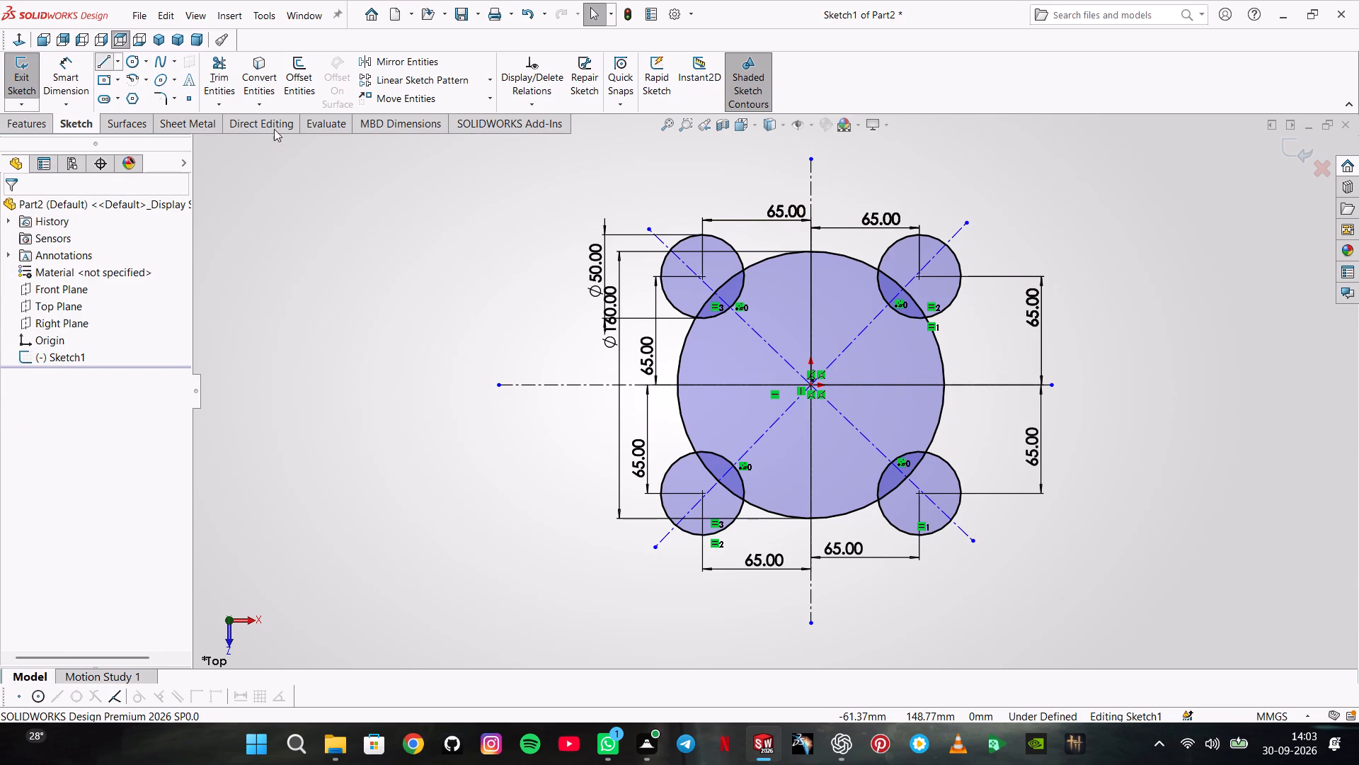
left_click(580, 234)
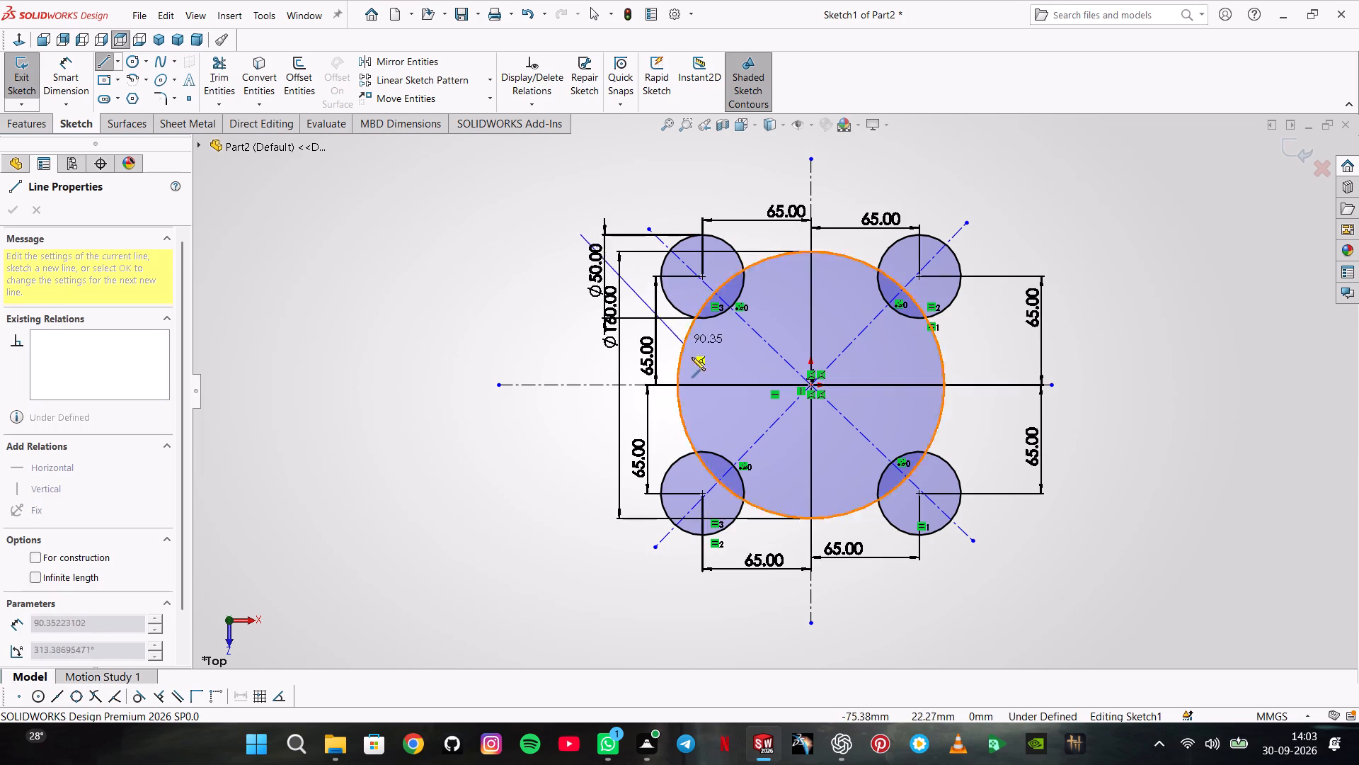
left_click(728, 369)
double_click(739, 358)
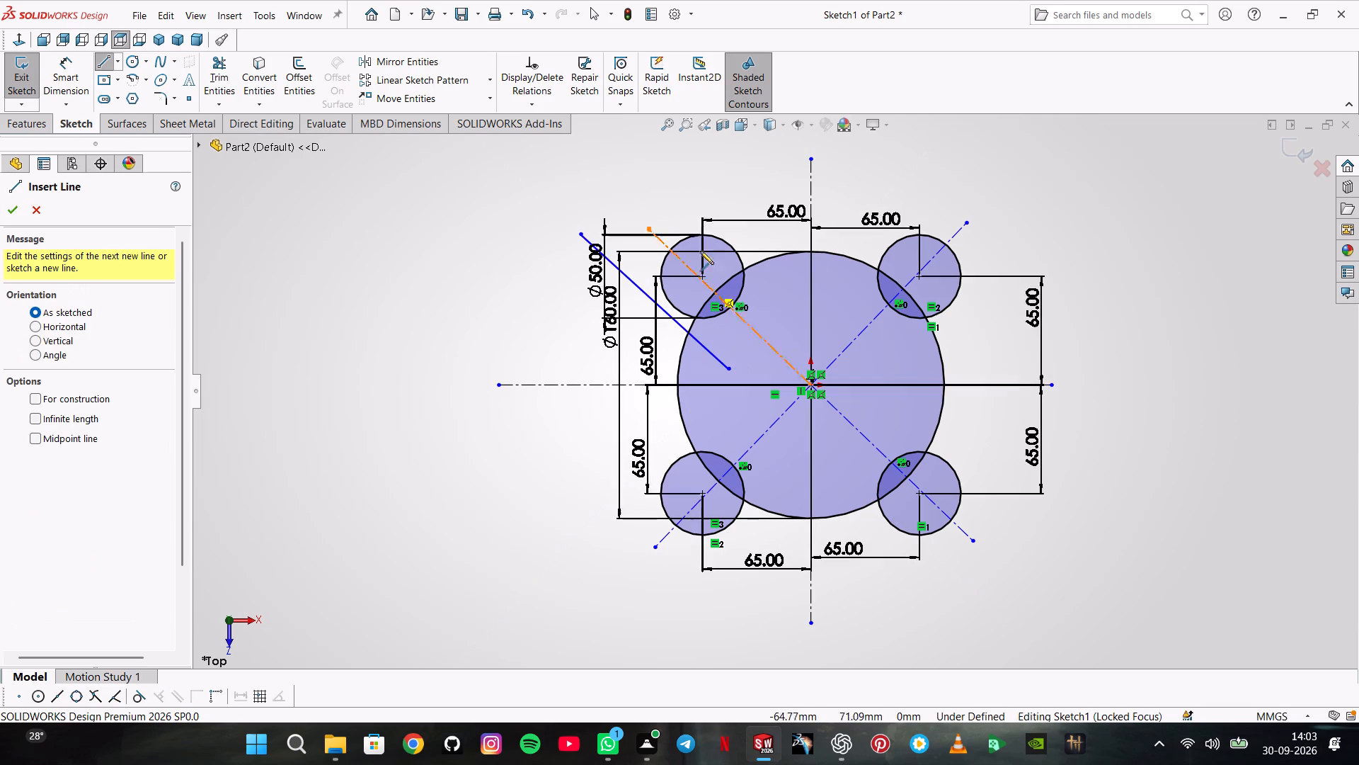
left_click(694, 193)
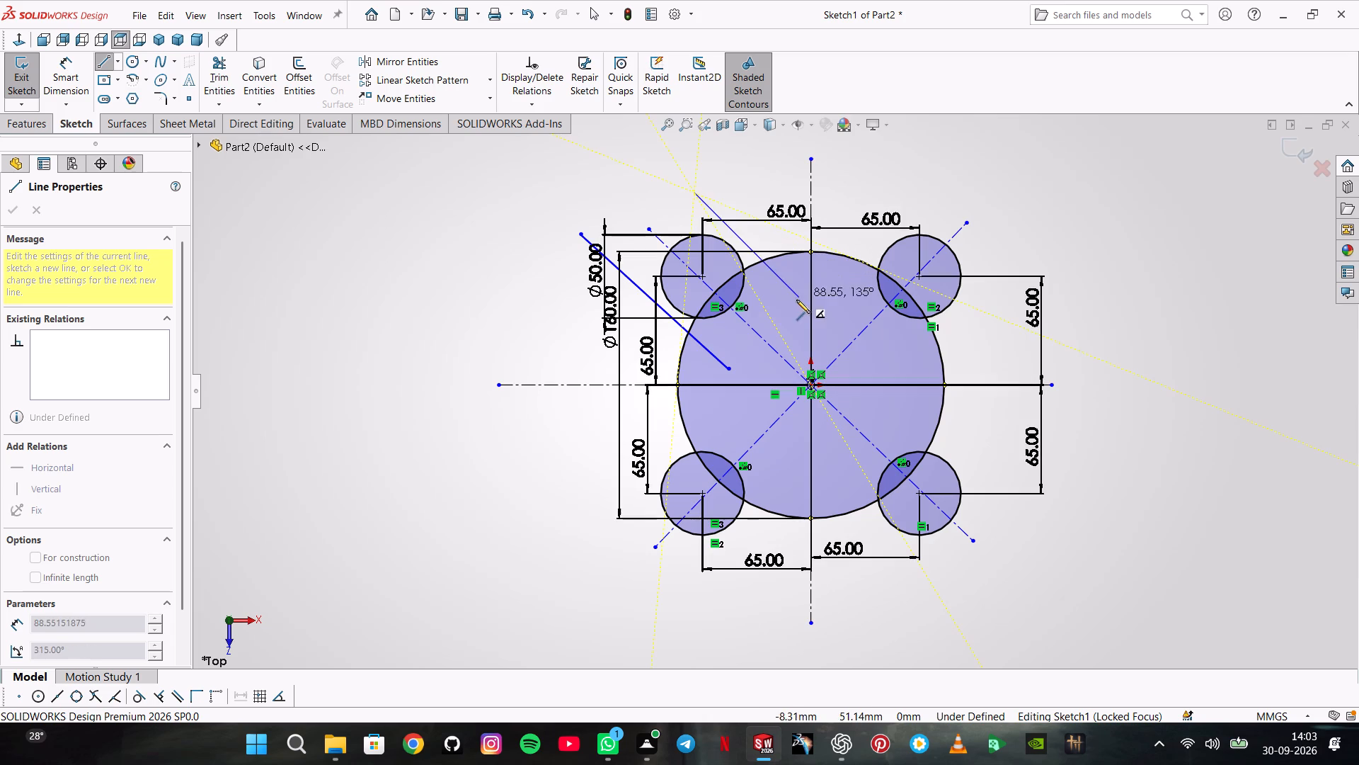
left_click(809, 288)
double_click(871, 240)
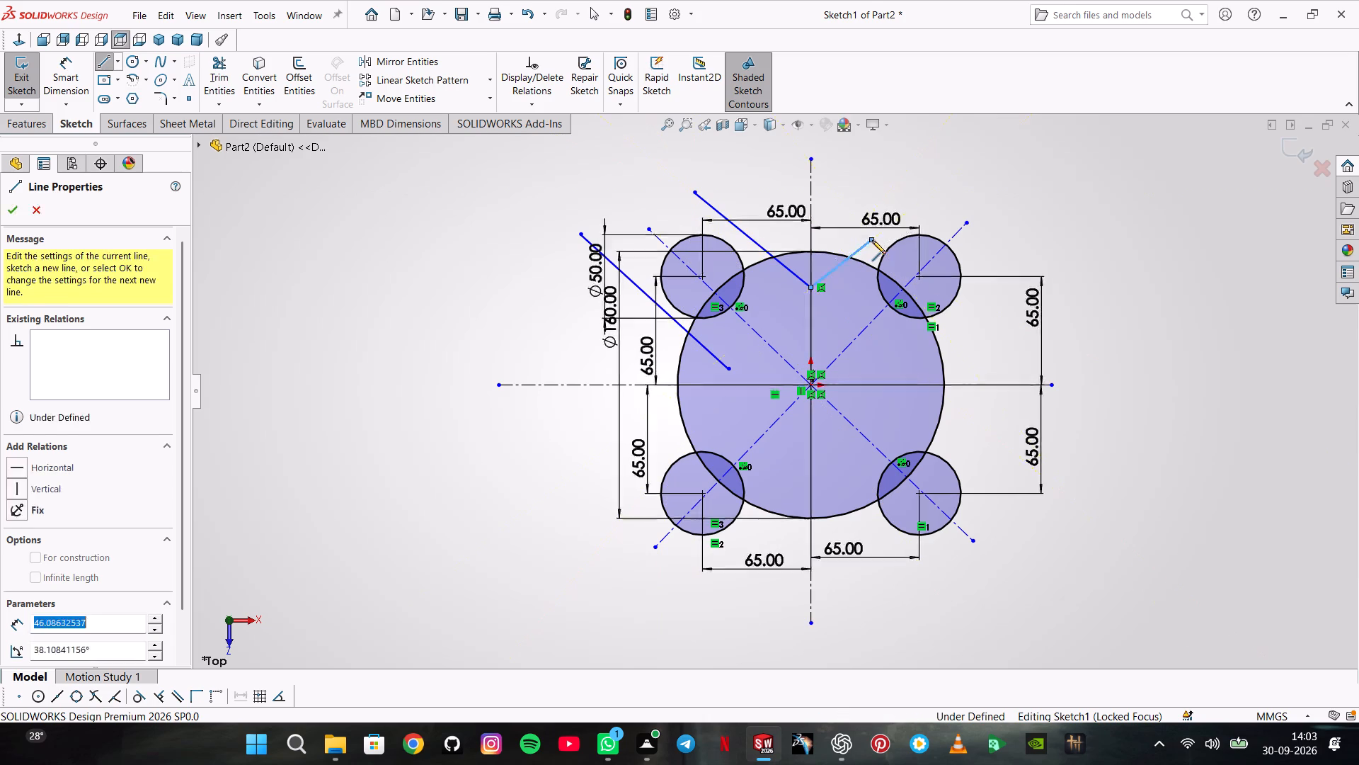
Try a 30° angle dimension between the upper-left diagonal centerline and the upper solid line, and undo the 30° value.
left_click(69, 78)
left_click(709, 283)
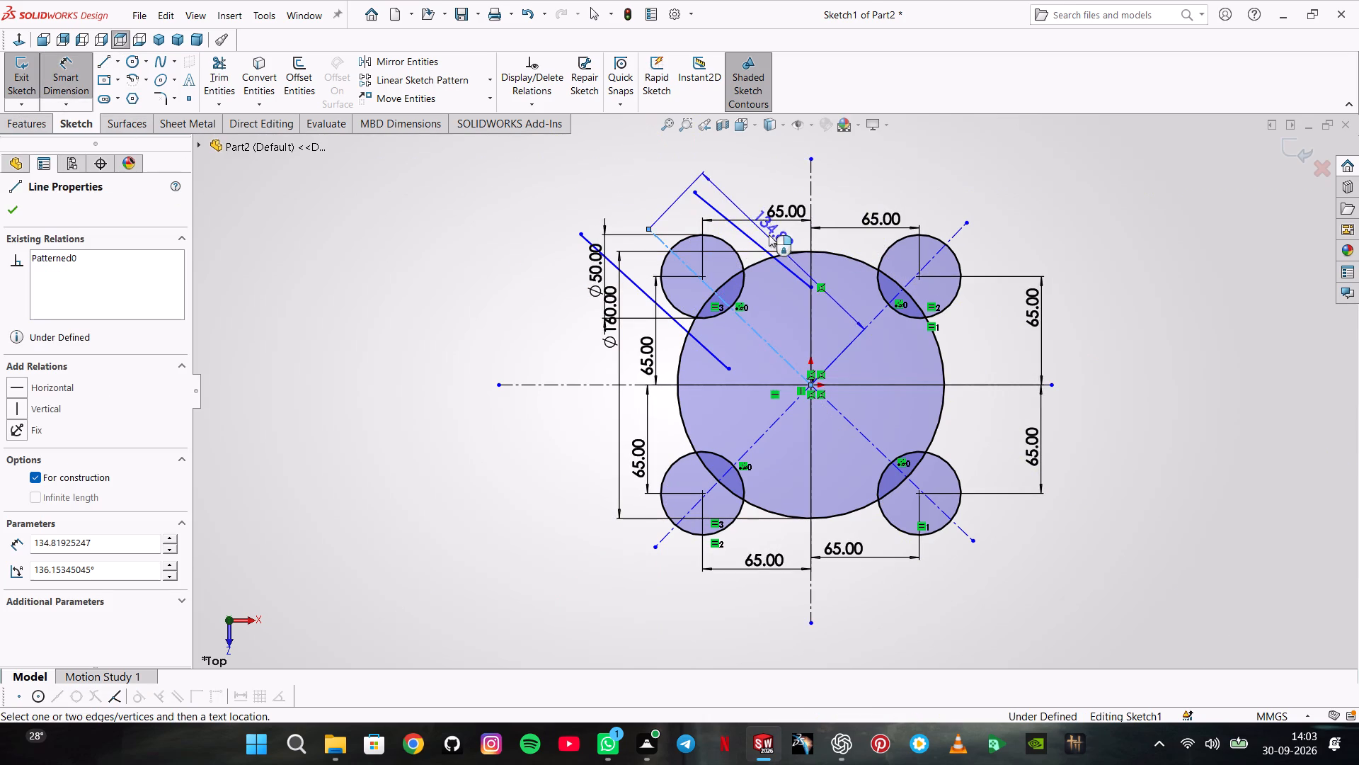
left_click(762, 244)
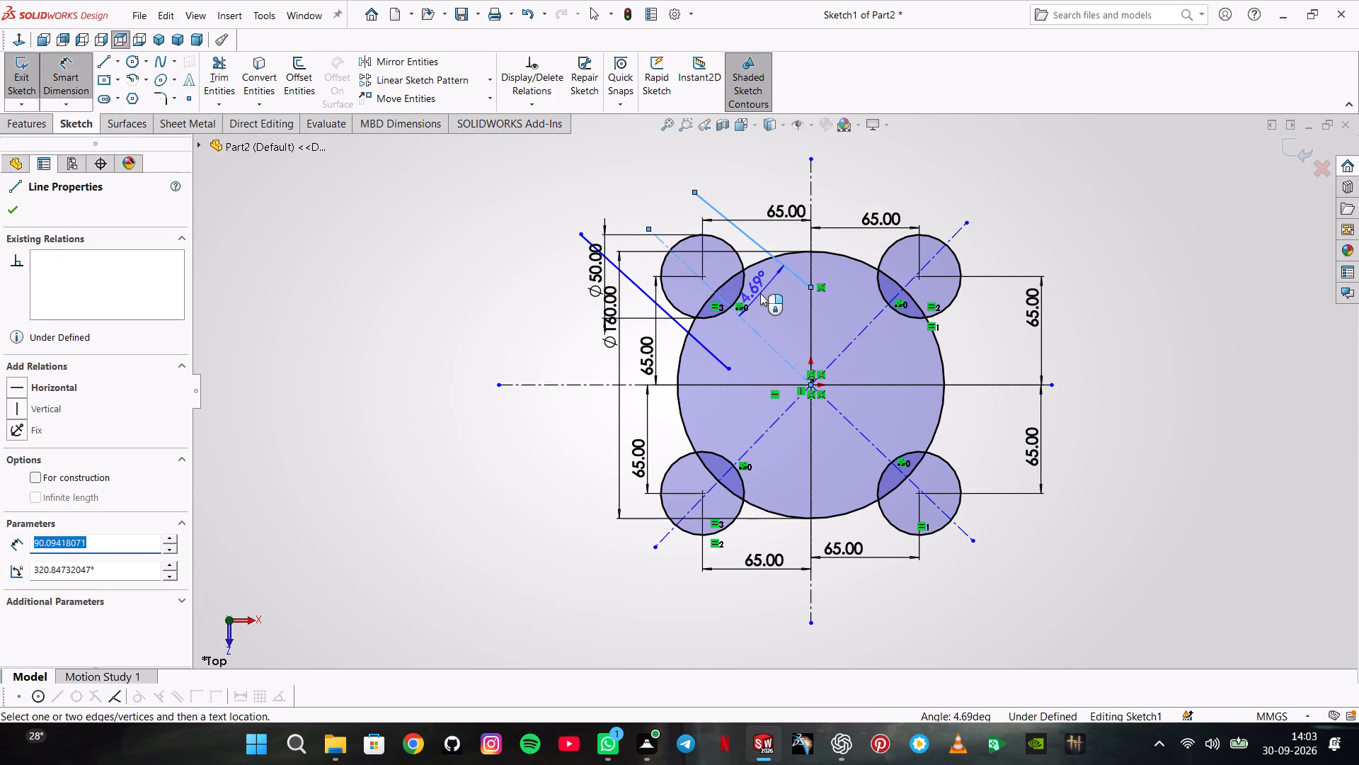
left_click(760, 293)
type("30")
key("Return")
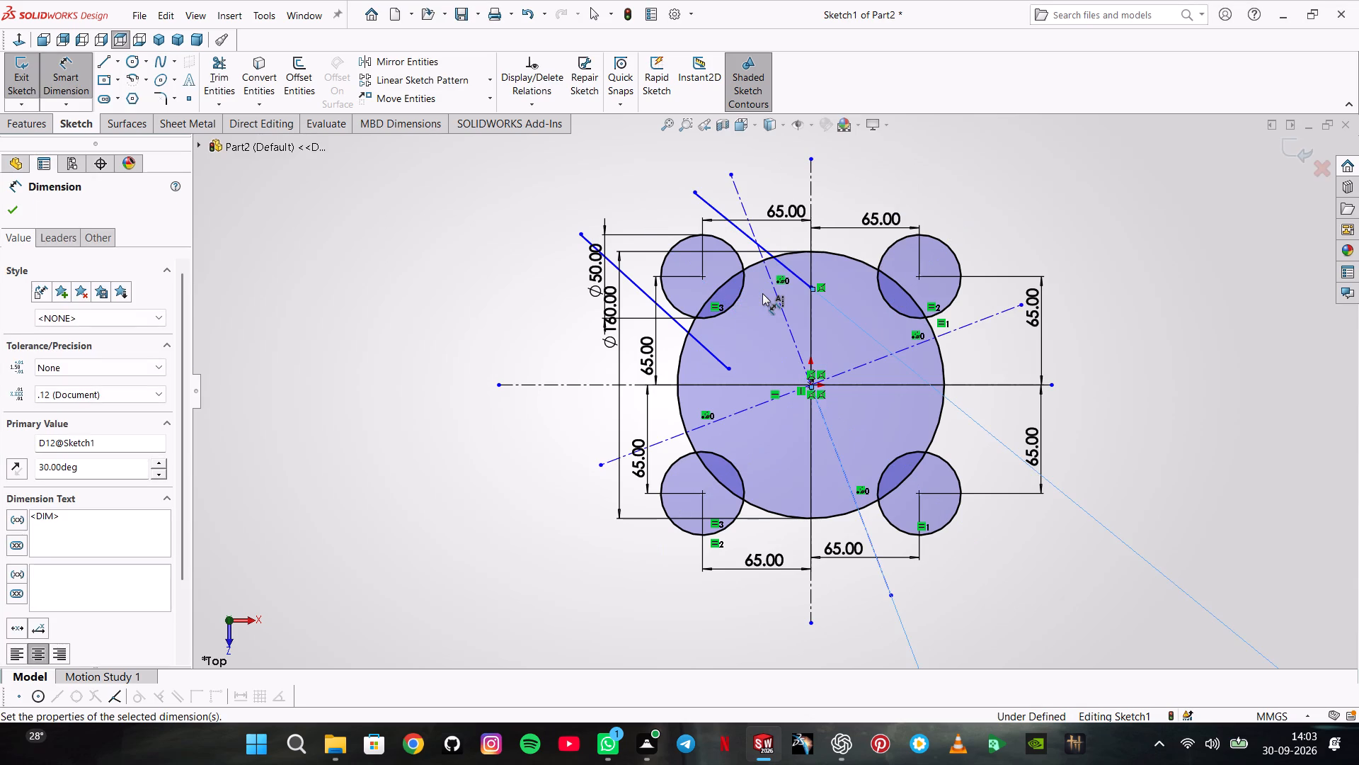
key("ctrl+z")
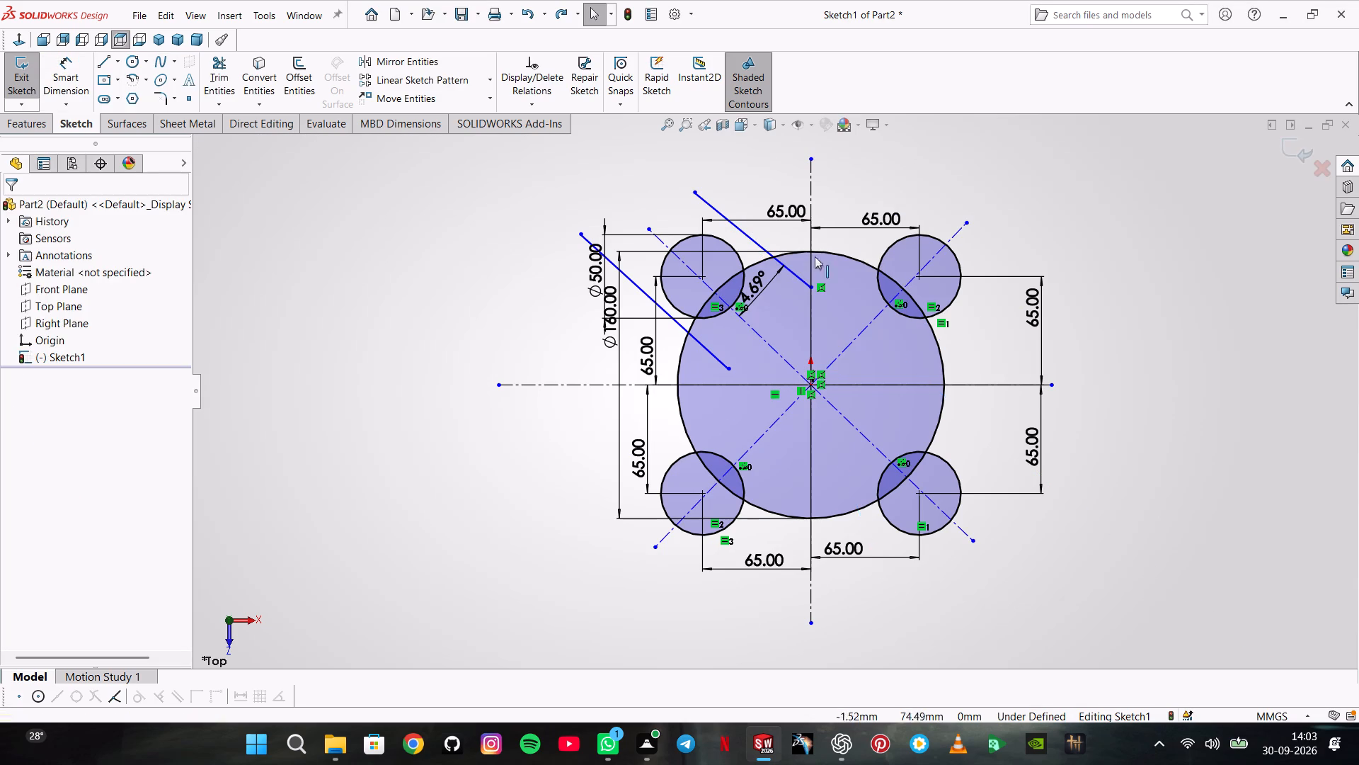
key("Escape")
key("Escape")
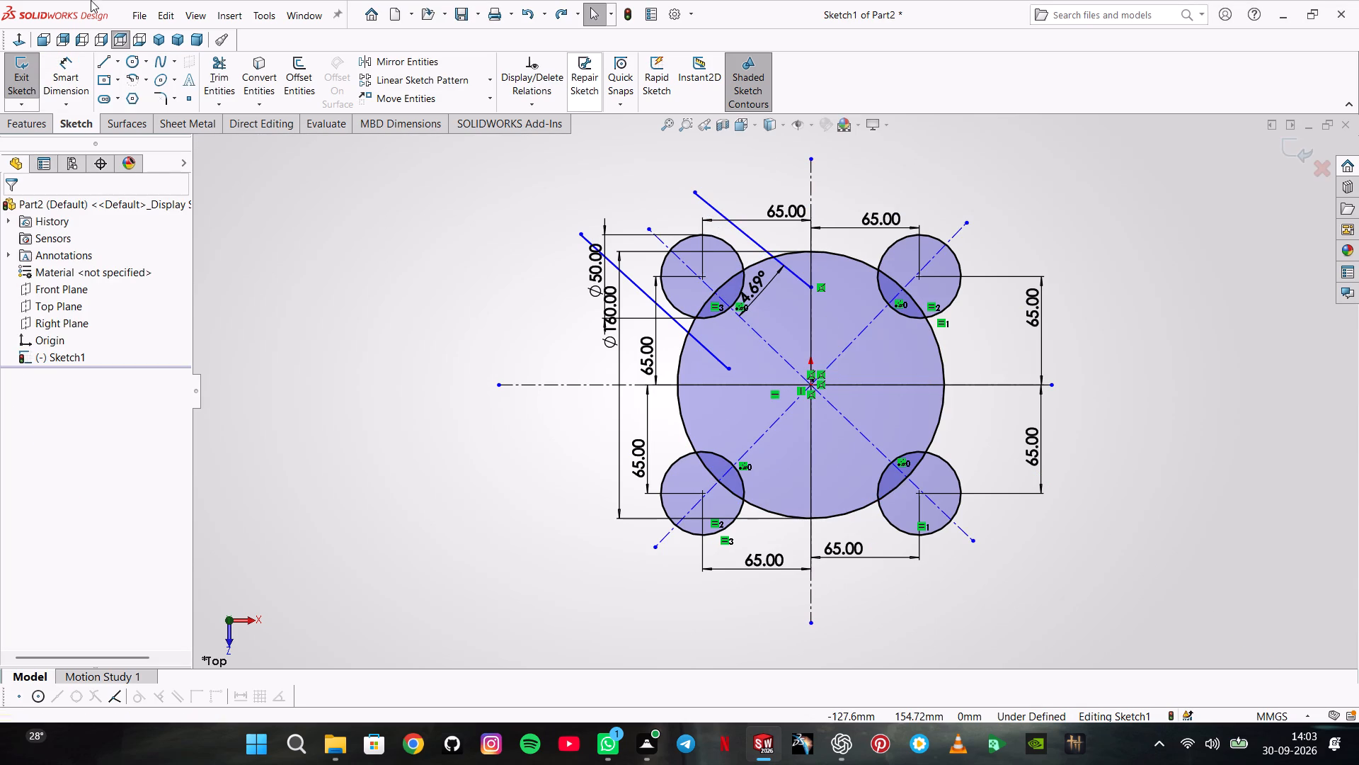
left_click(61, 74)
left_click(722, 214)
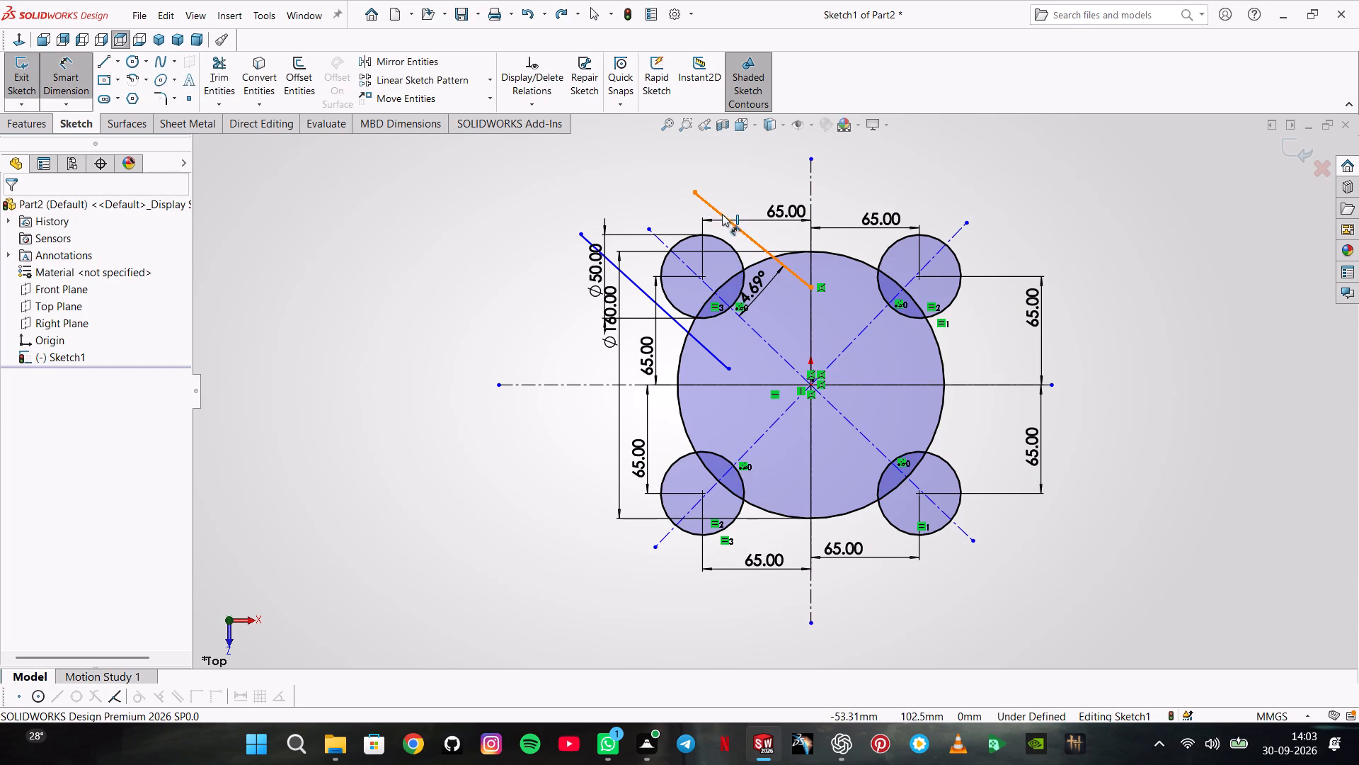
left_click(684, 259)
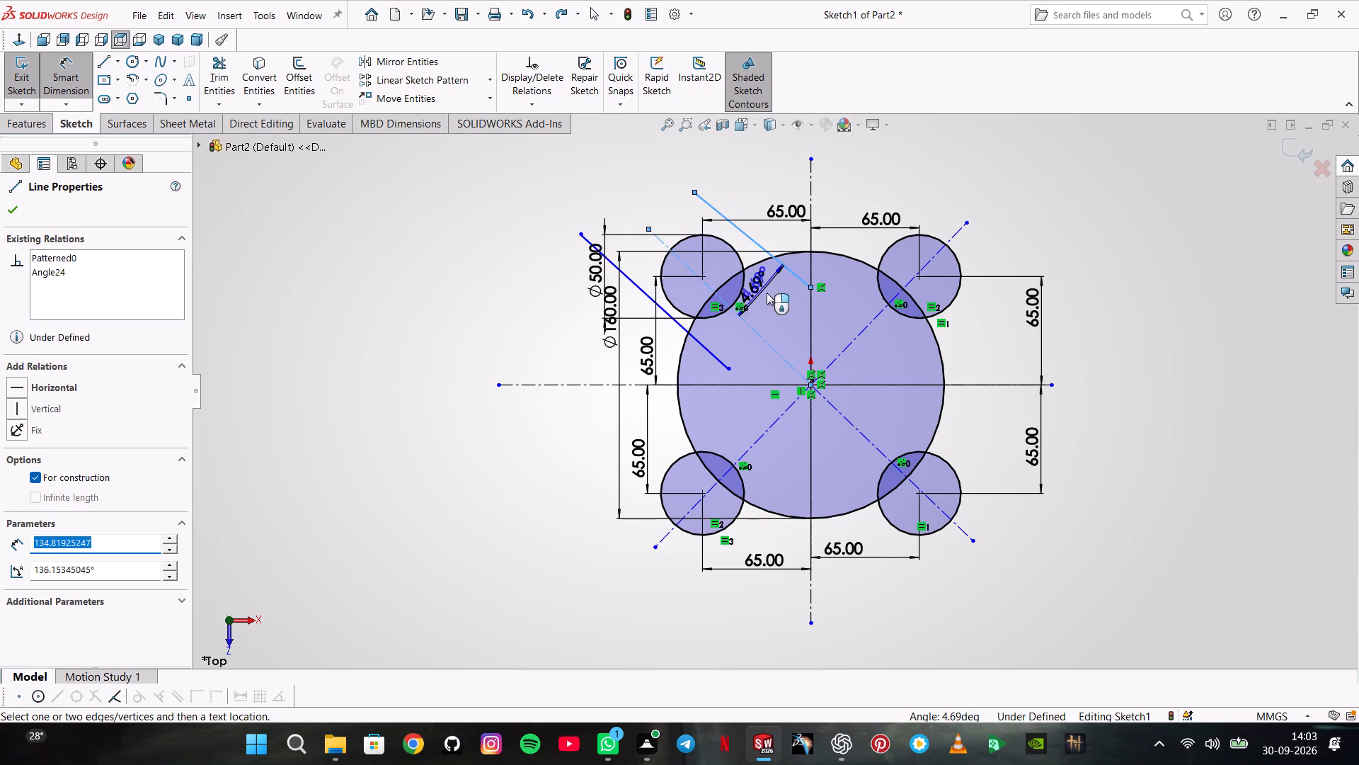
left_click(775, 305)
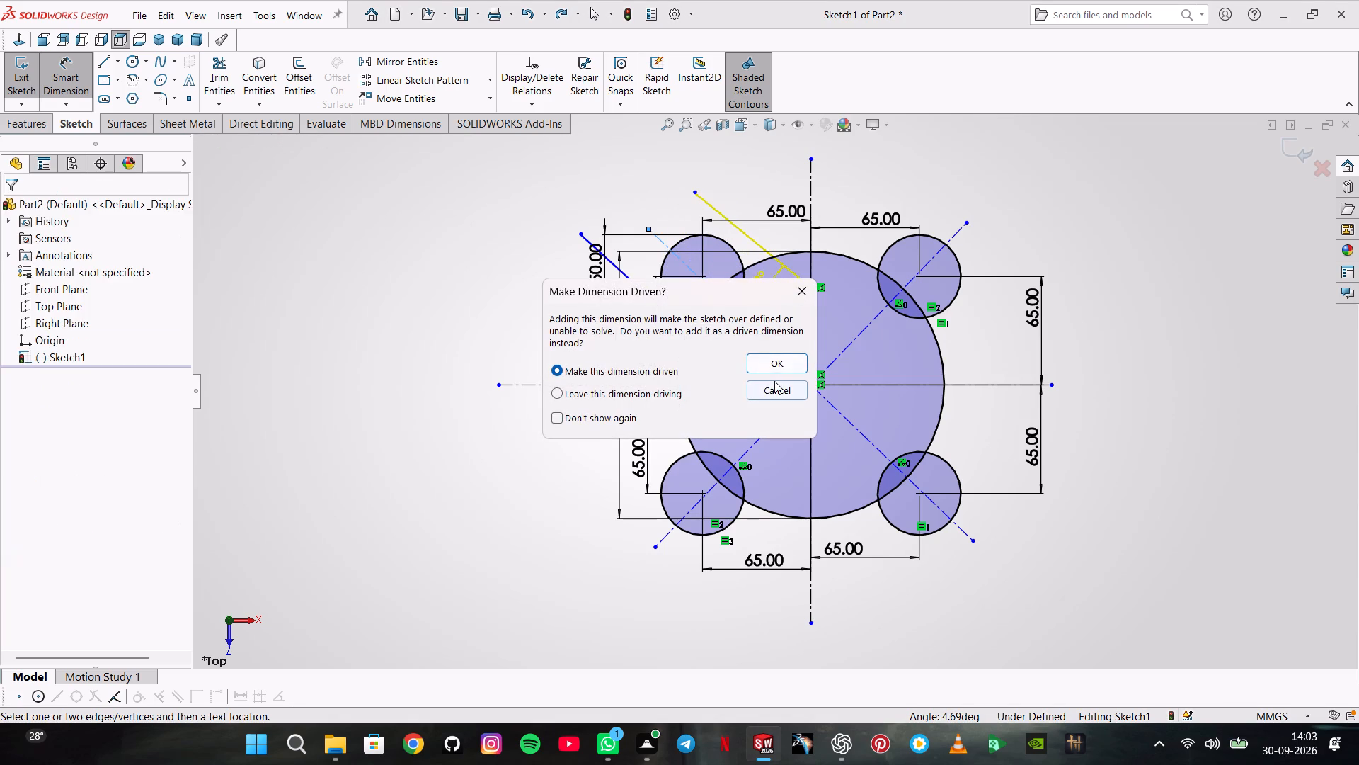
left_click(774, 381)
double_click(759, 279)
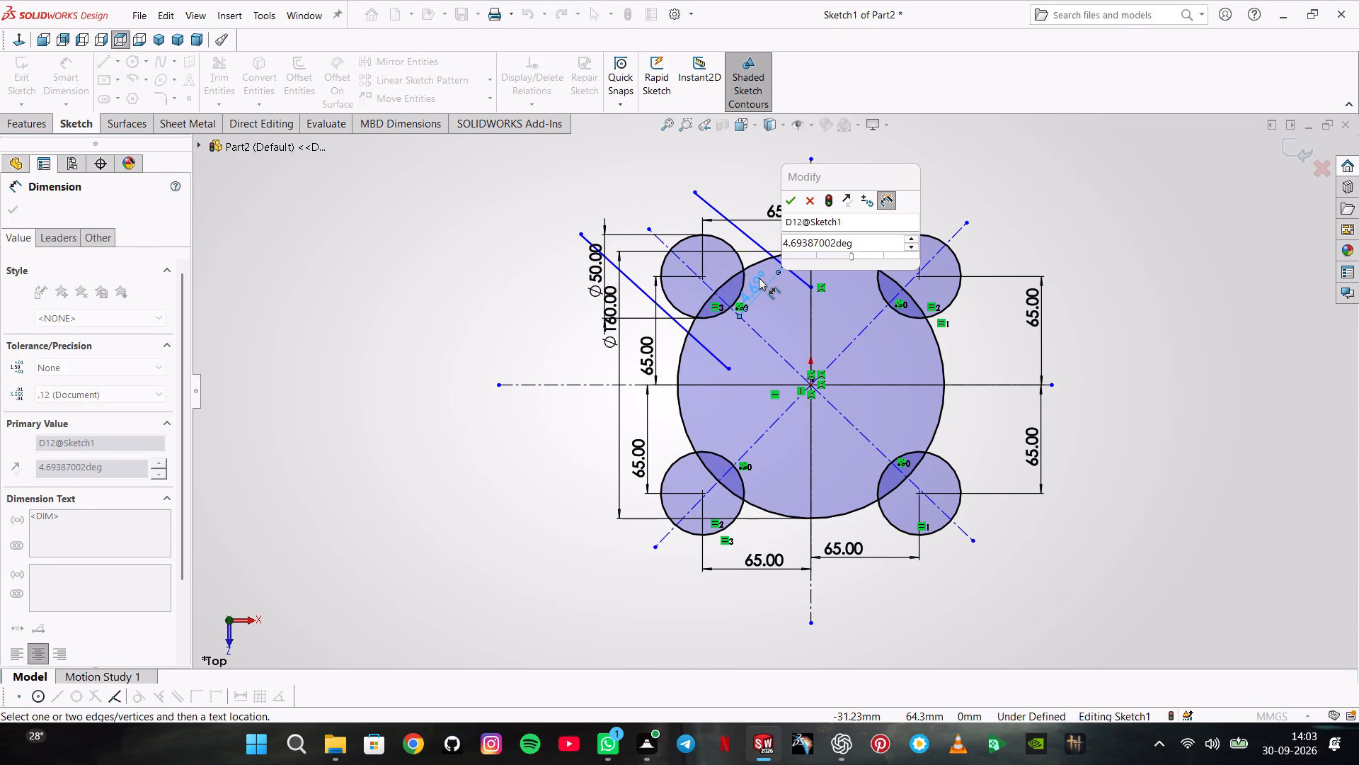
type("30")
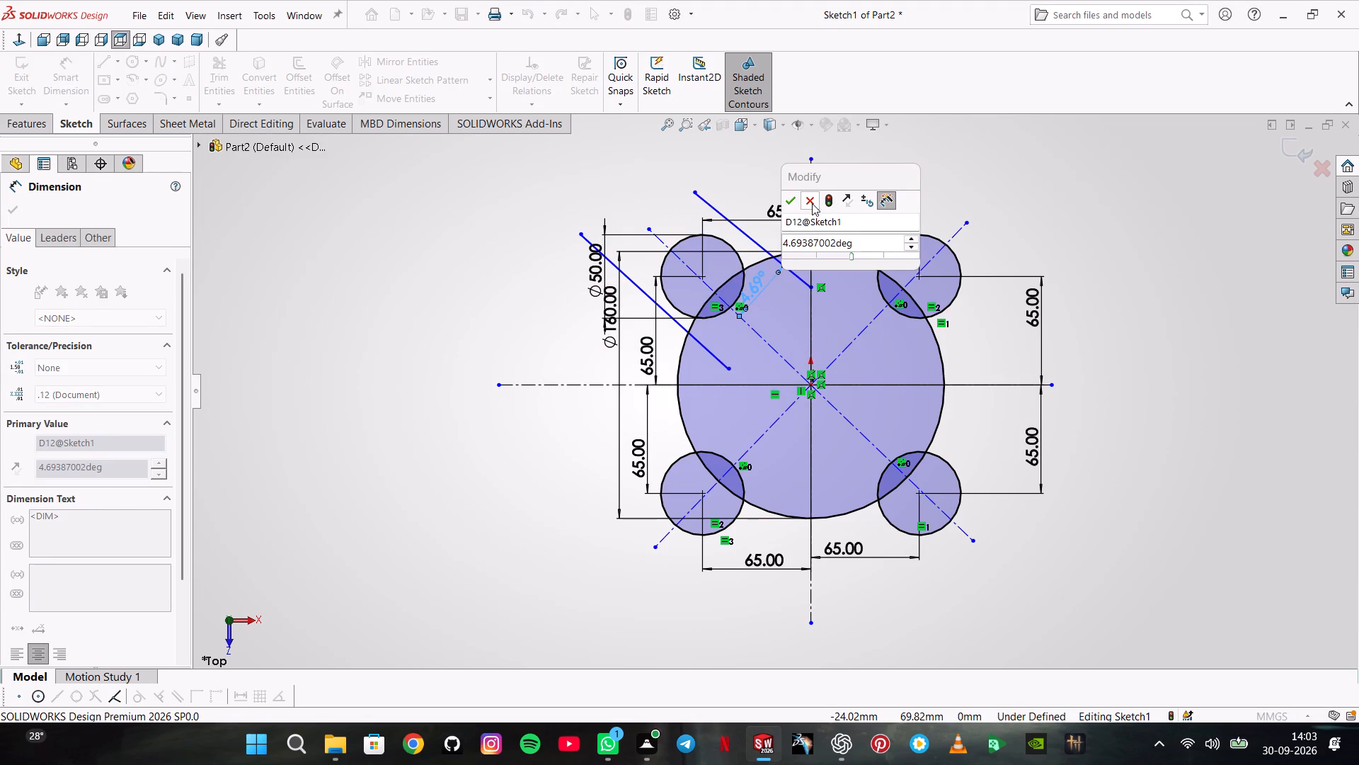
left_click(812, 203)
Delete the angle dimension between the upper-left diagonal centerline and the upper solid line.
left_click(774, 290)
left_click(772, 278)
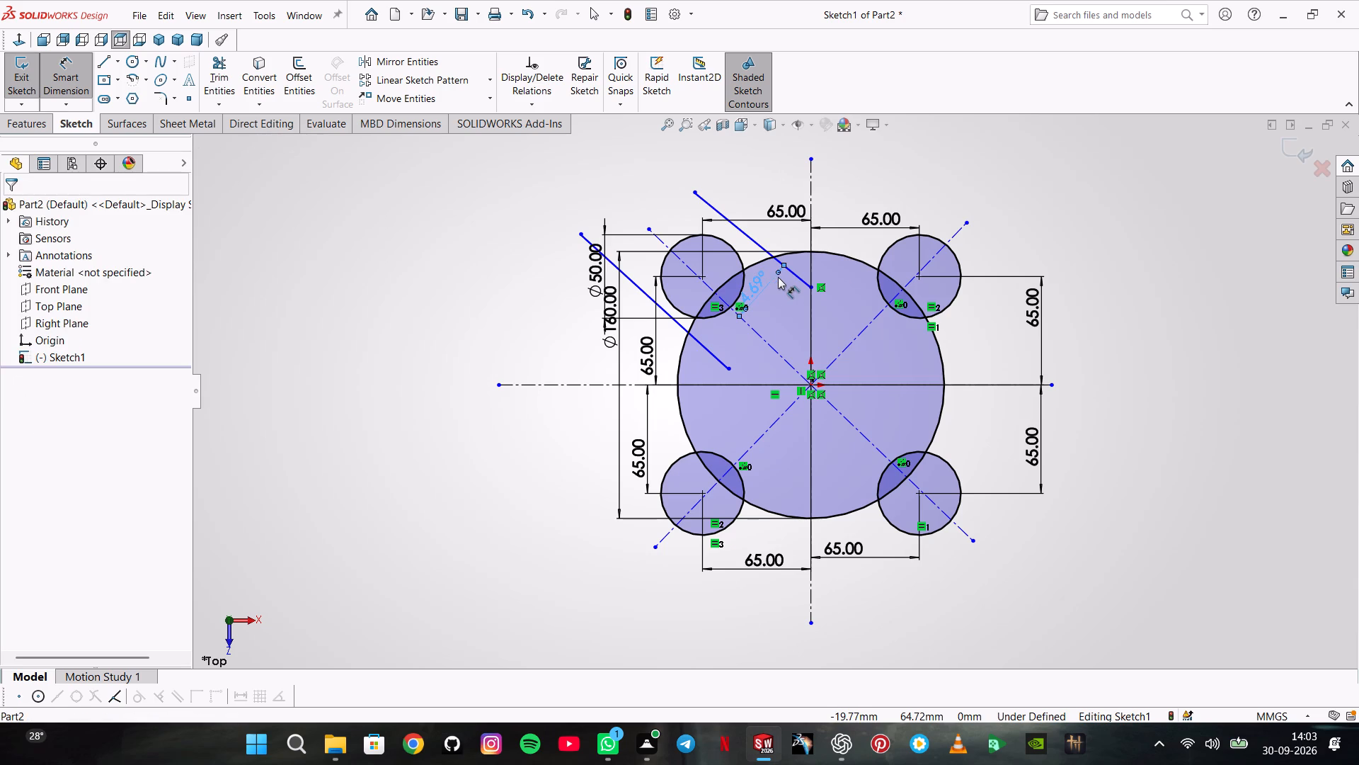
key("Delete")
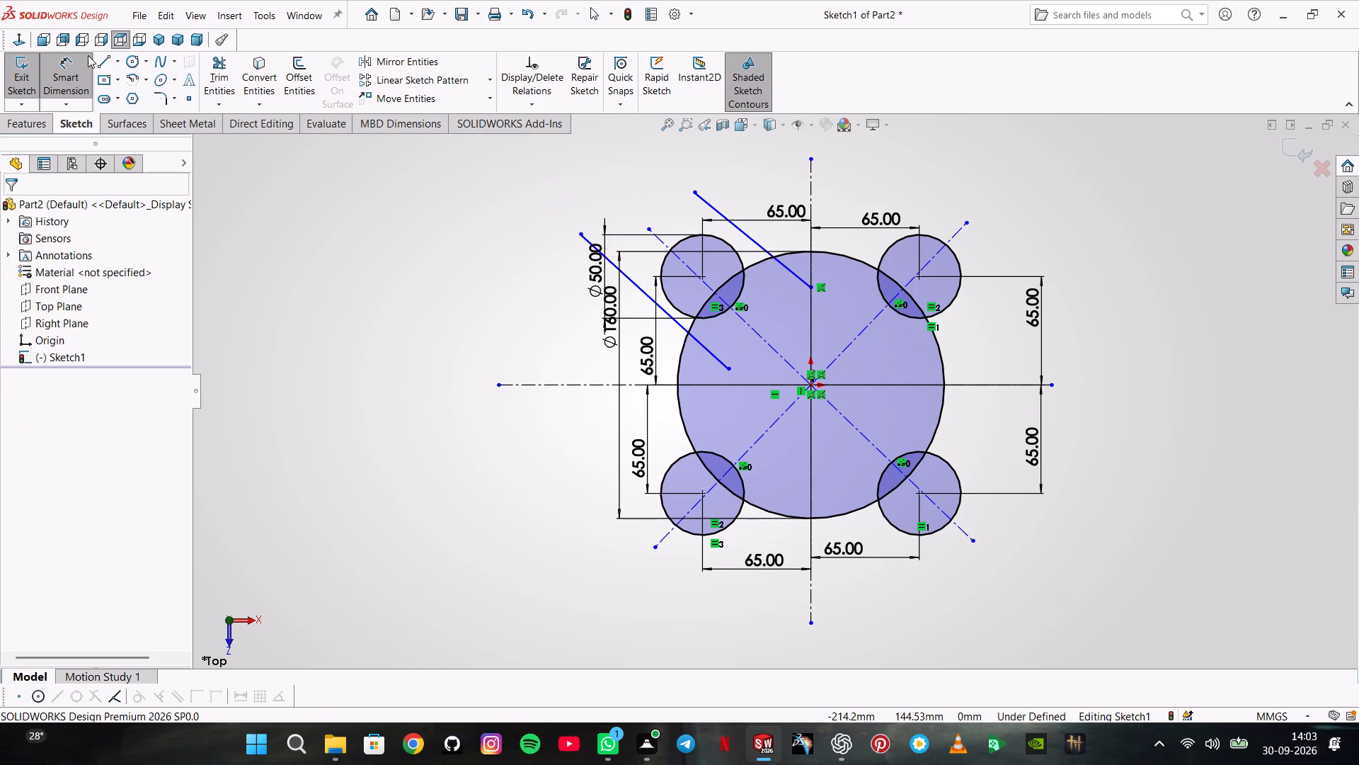
Dimension the angle between the upper-left diagonal centerline and the lower solid line.
left_click(718, 356)
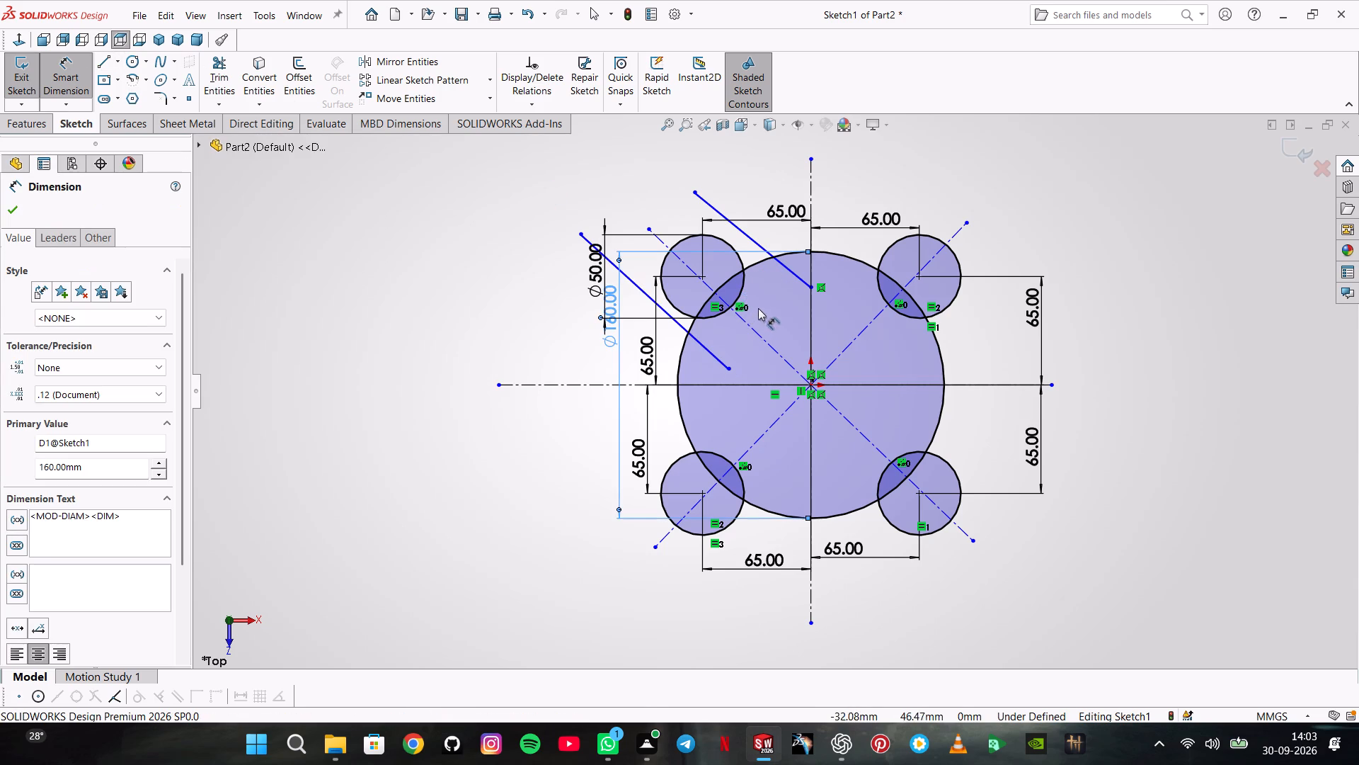
left_click(748, 321)
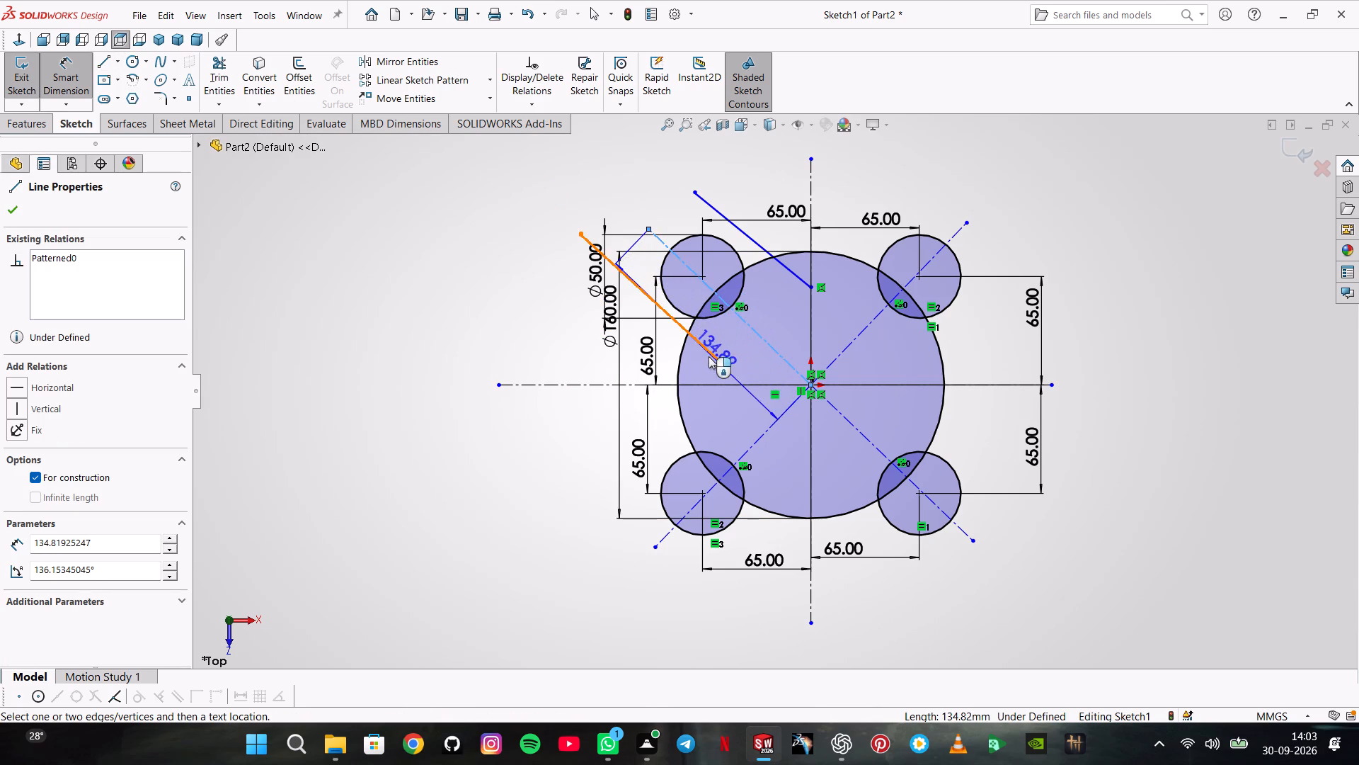
left_click(710, 353)
left_click(722, 341)
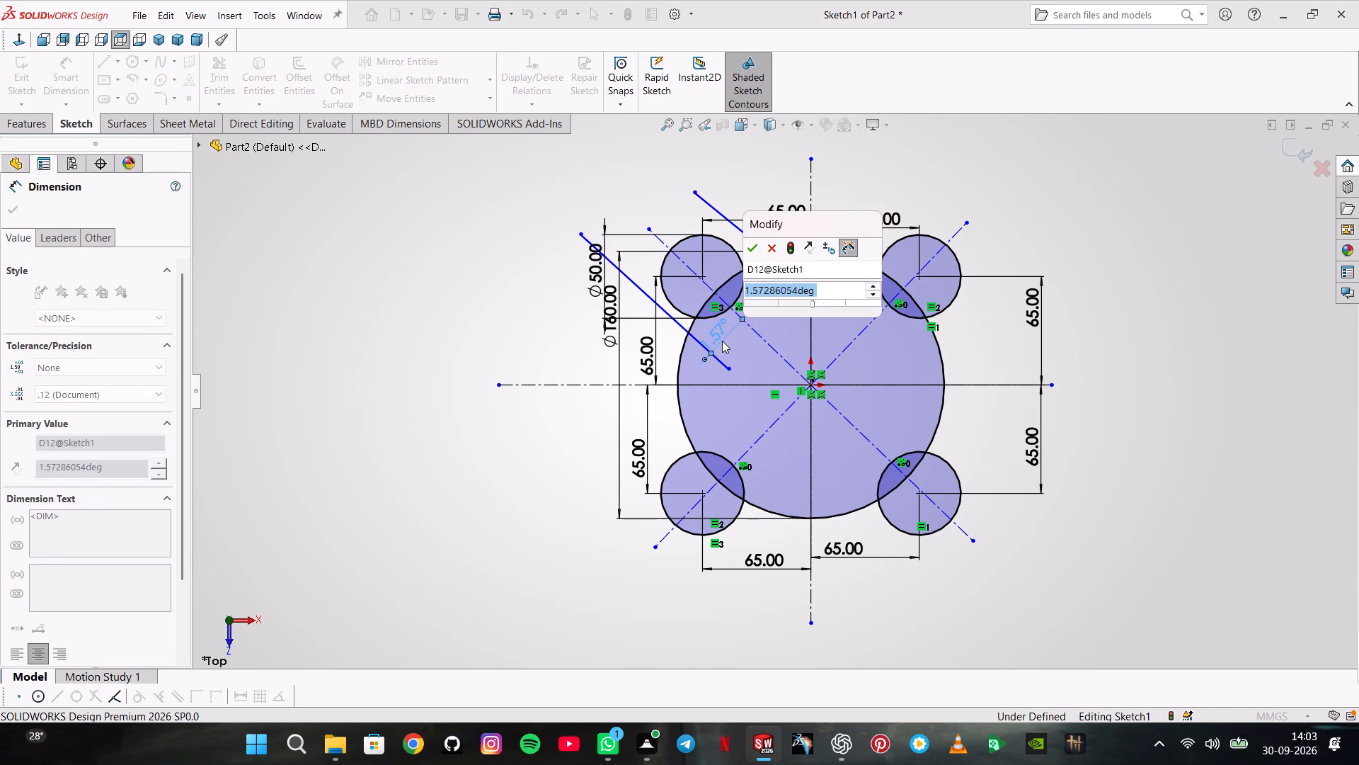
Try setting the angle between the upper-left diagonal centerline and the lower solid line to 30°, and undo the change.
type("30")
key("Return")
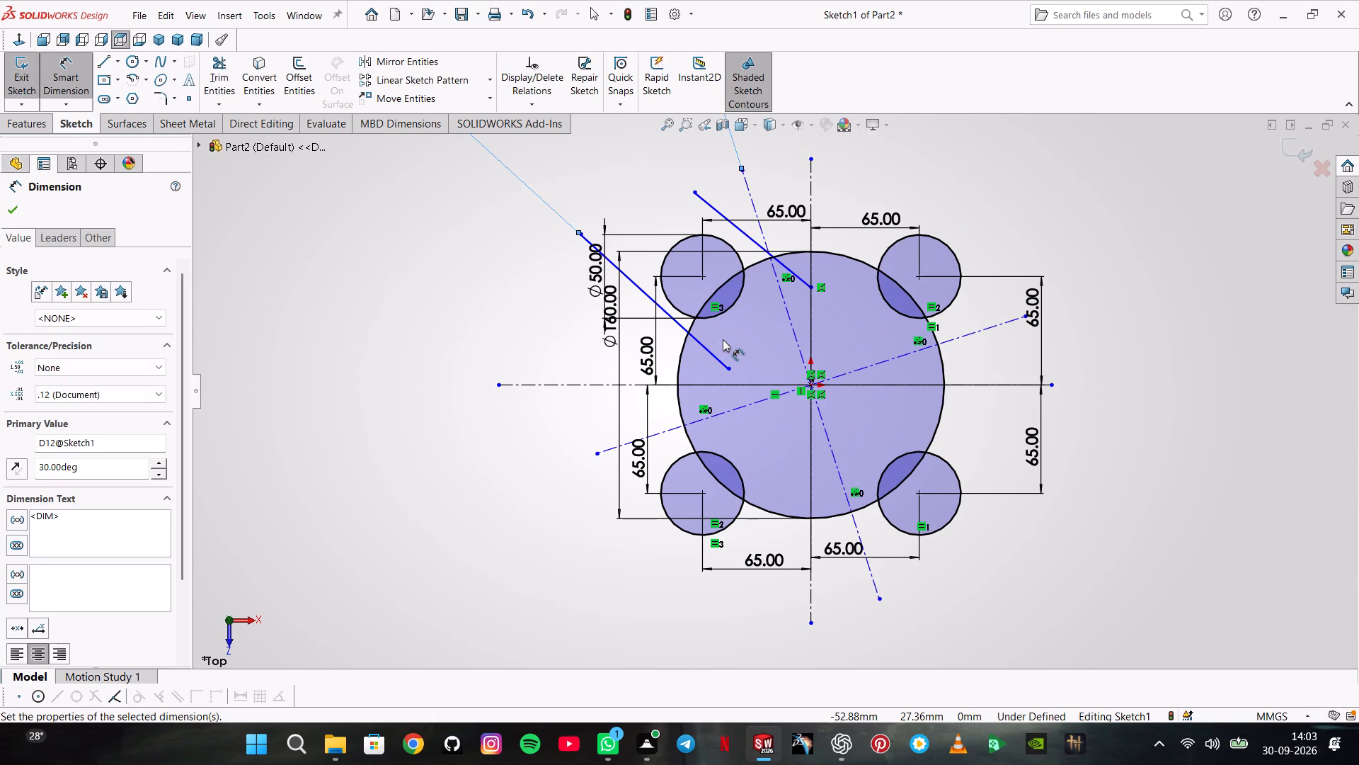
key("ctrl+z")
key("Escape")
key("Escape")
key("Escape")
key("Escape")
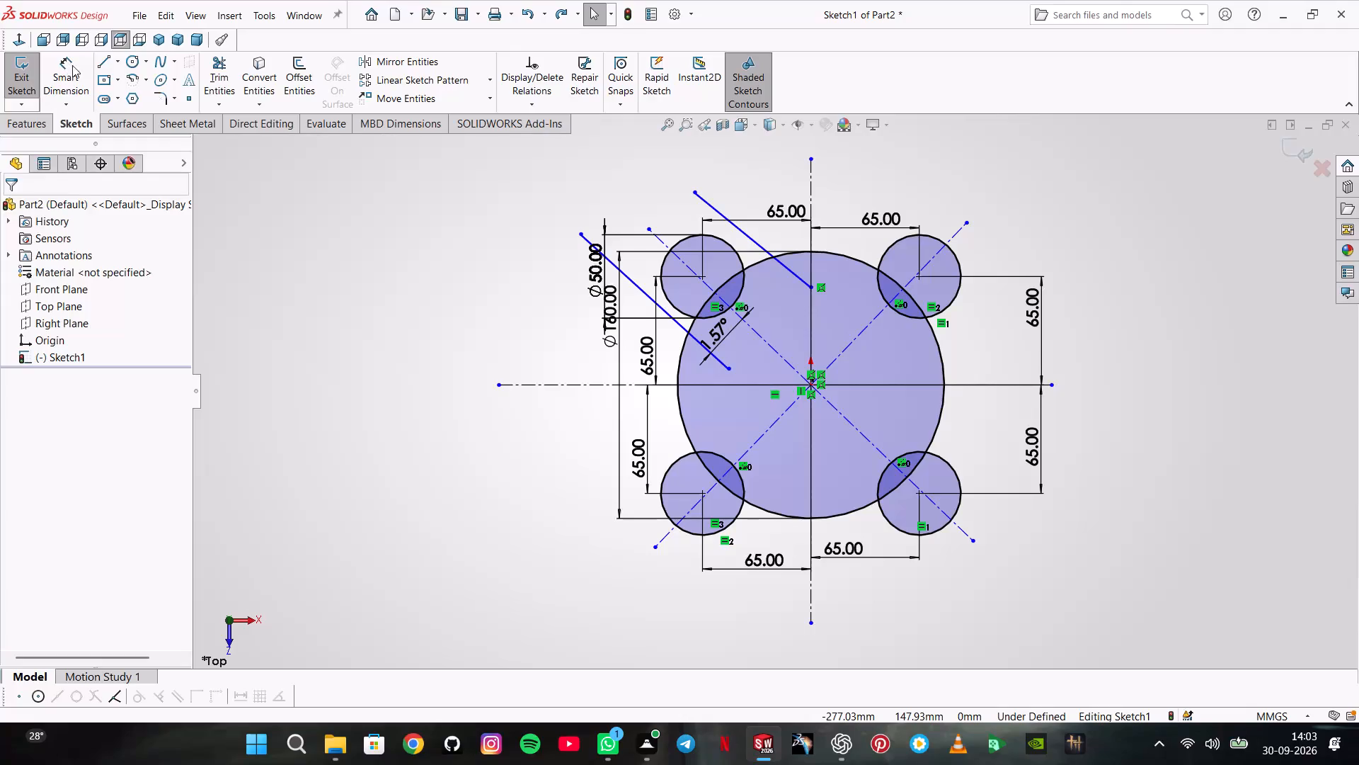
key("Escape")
Make the upper-left diagonal centerline coincident with the center of the upper-left small circle.
scroll(732, 299, "down", 5)
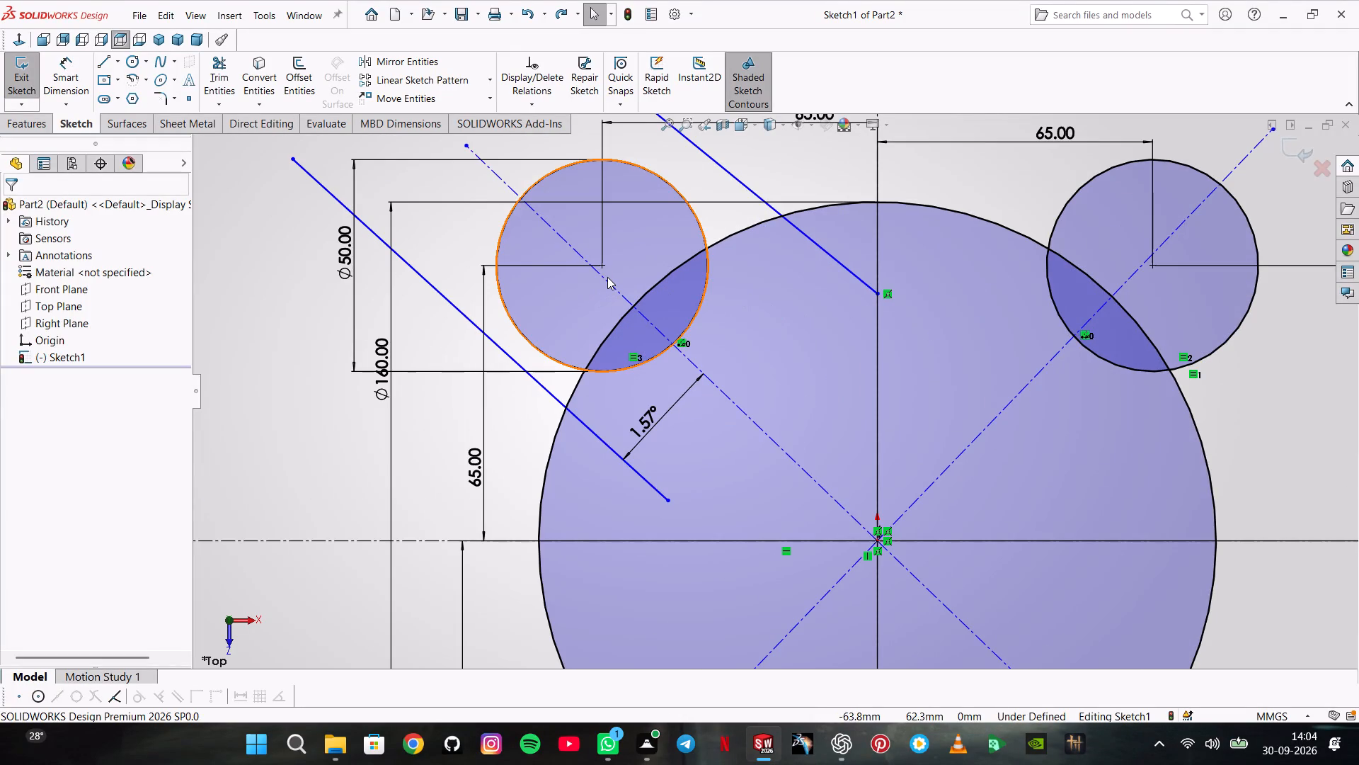
left_click(607, 280, "ctrl")
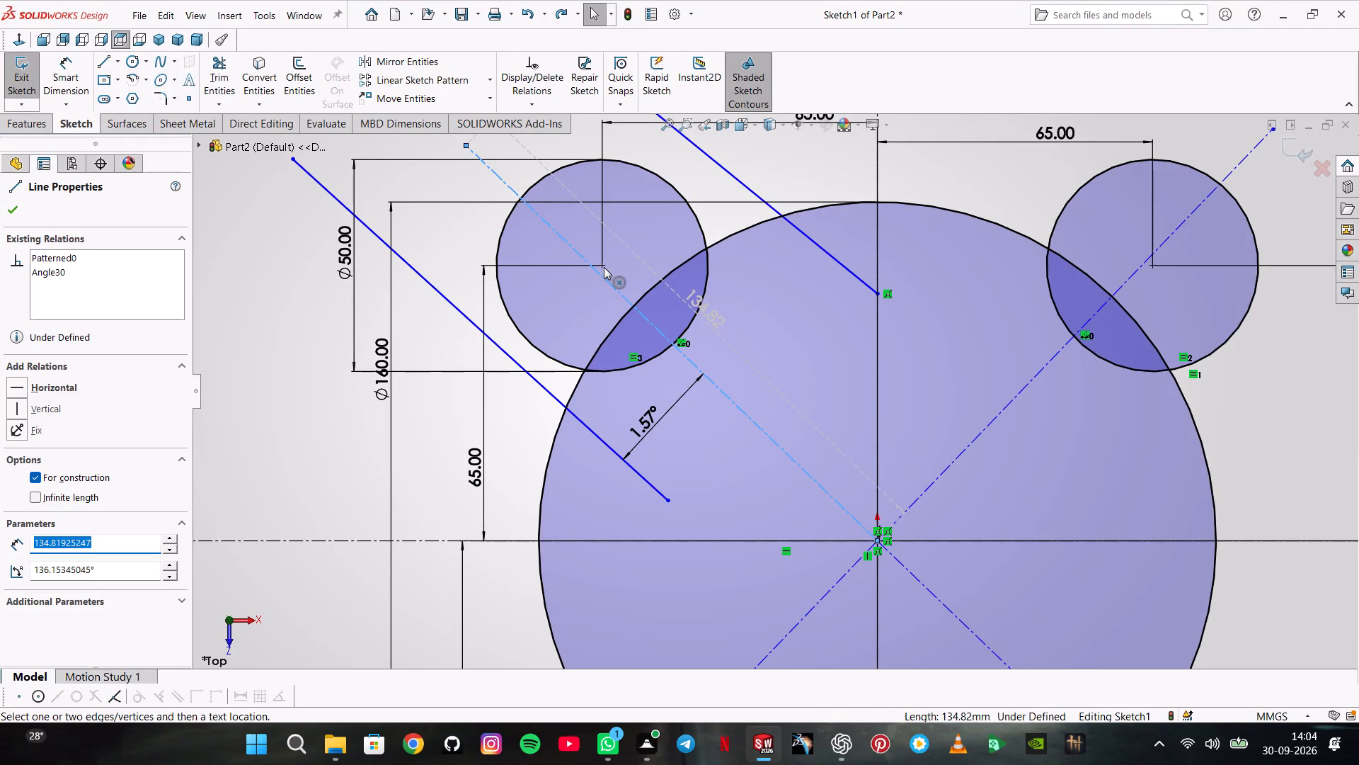
left_click(604, 267, "ctrl")
left_click(672, 202)
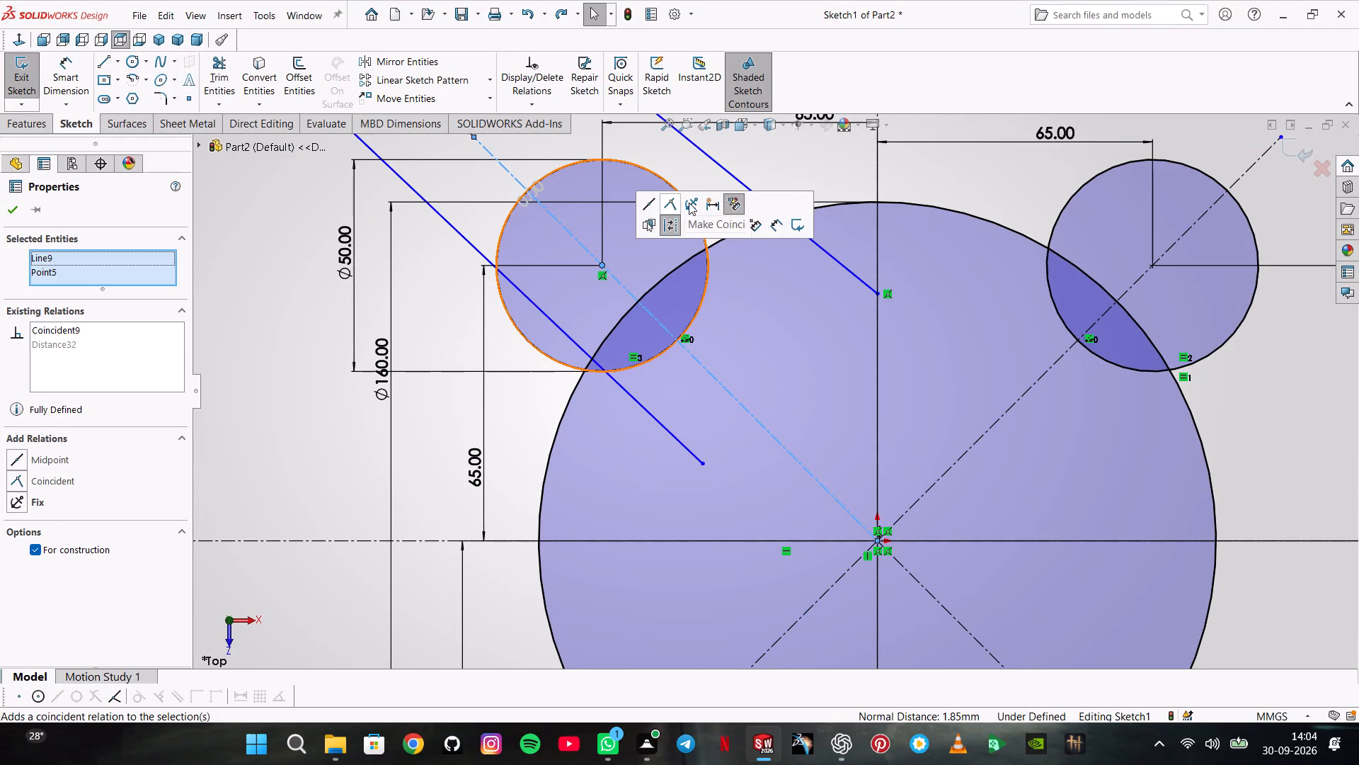
key("Escape")
key("Escape")
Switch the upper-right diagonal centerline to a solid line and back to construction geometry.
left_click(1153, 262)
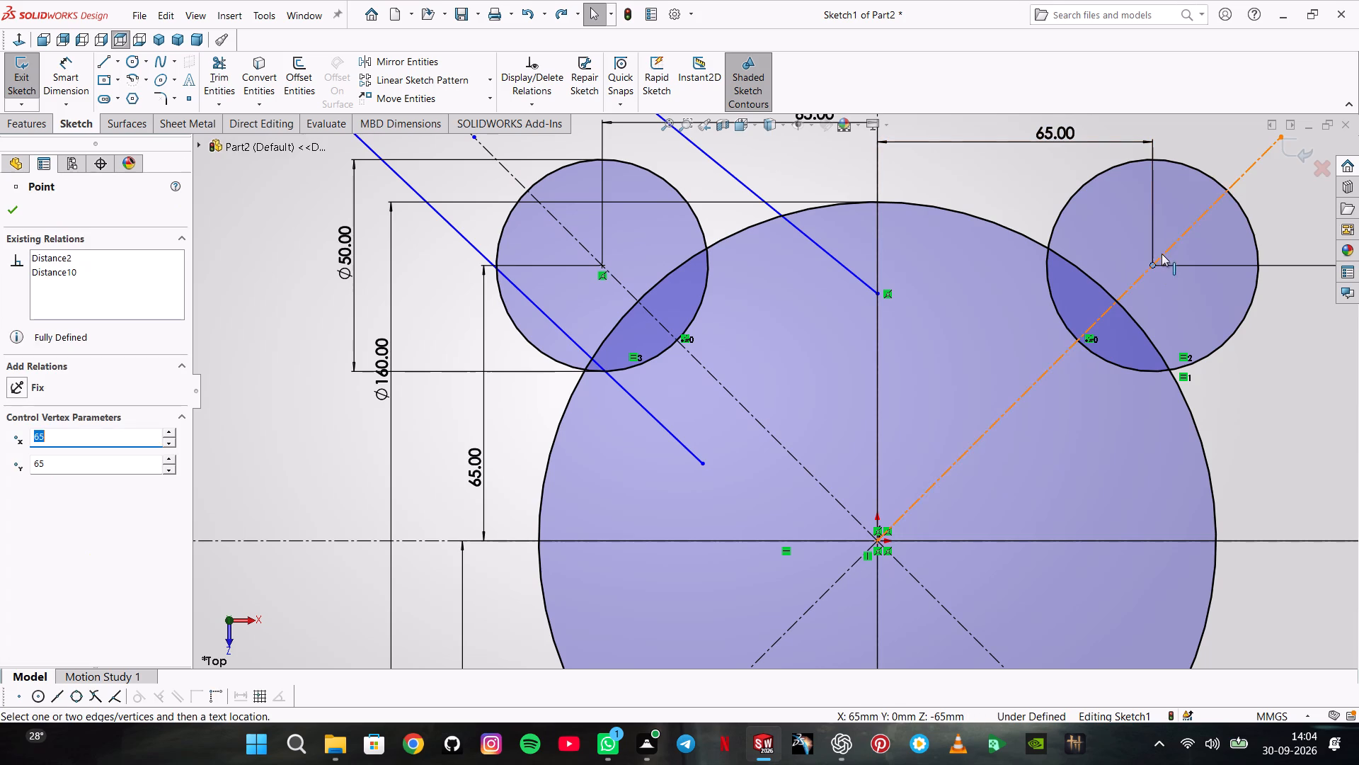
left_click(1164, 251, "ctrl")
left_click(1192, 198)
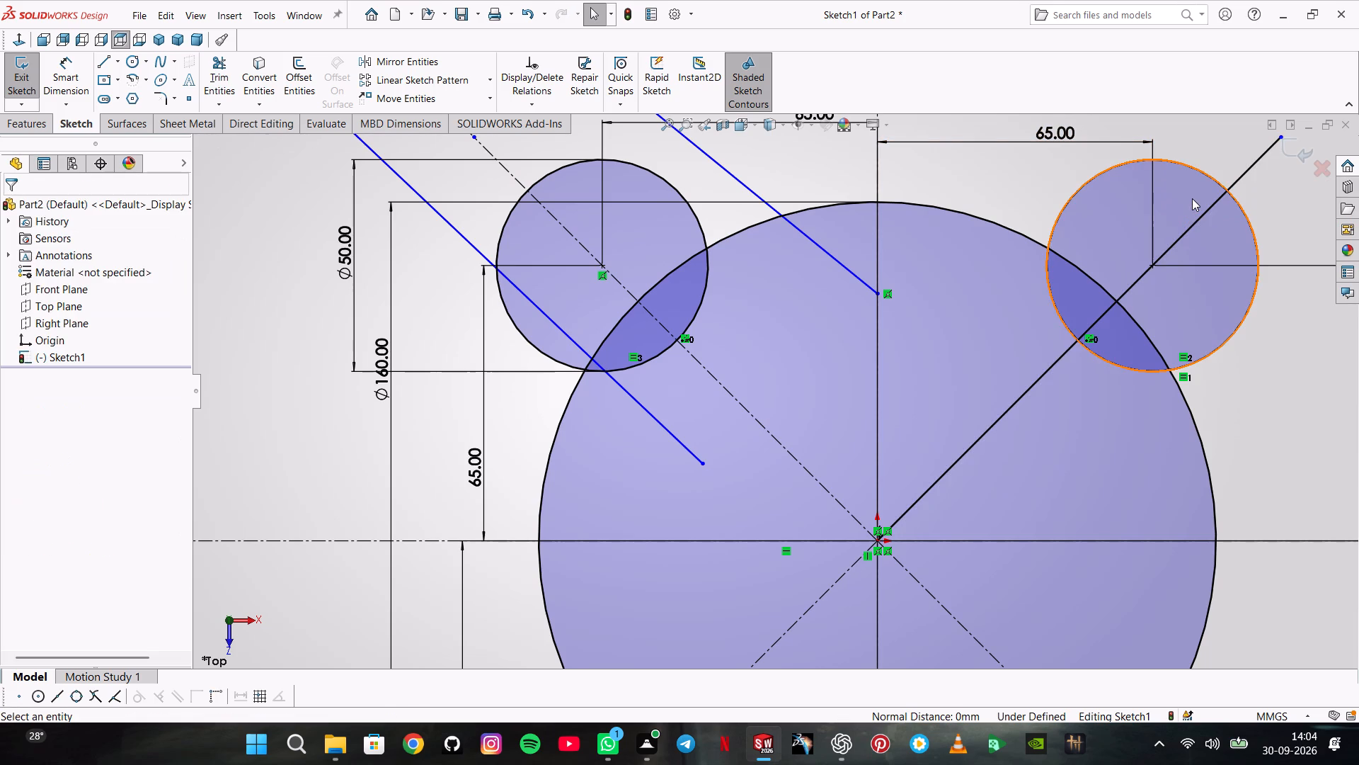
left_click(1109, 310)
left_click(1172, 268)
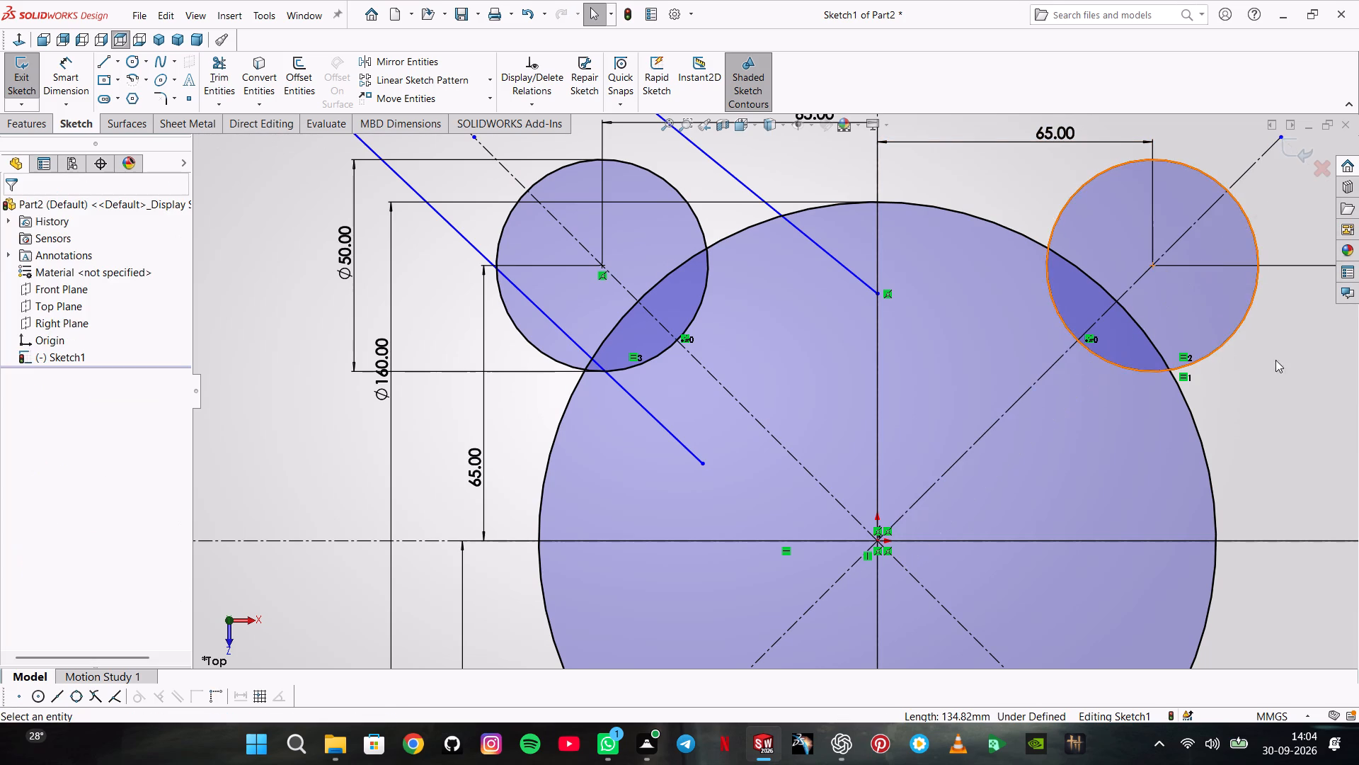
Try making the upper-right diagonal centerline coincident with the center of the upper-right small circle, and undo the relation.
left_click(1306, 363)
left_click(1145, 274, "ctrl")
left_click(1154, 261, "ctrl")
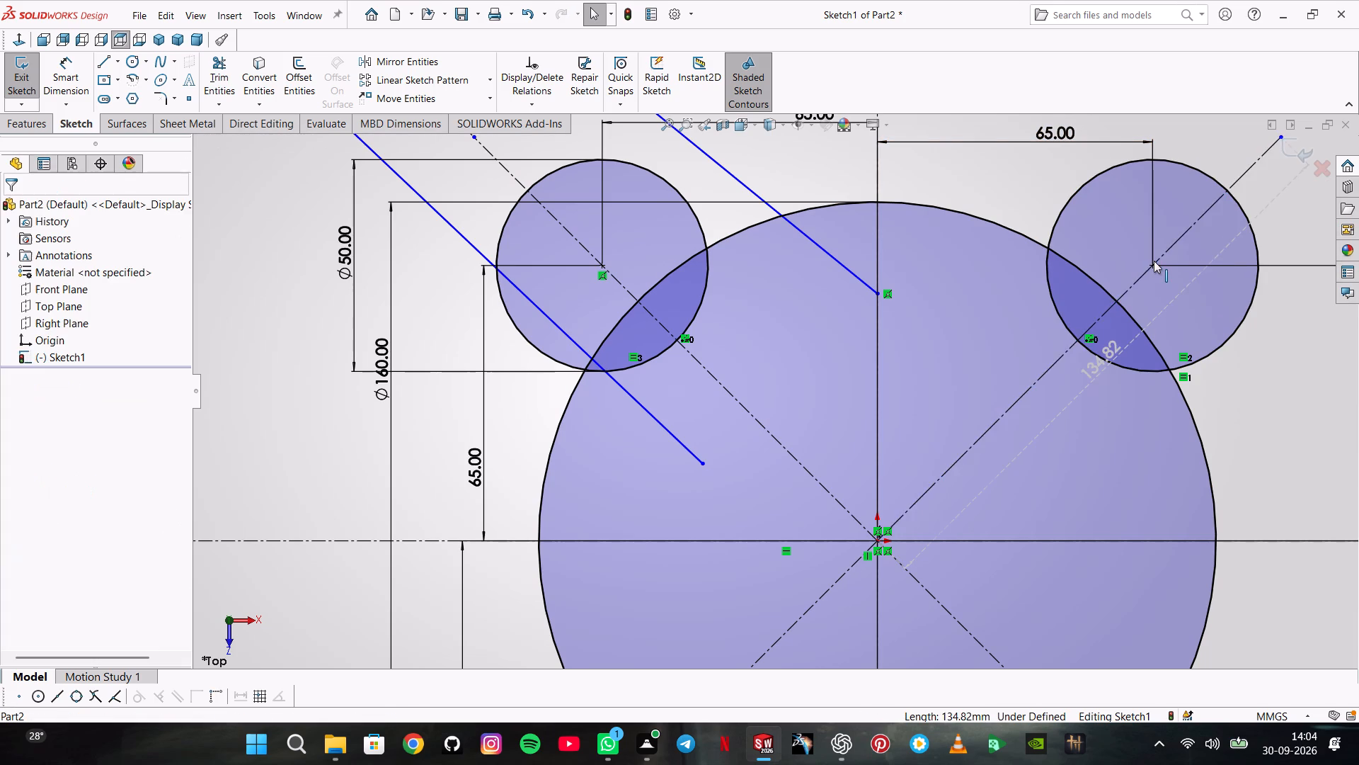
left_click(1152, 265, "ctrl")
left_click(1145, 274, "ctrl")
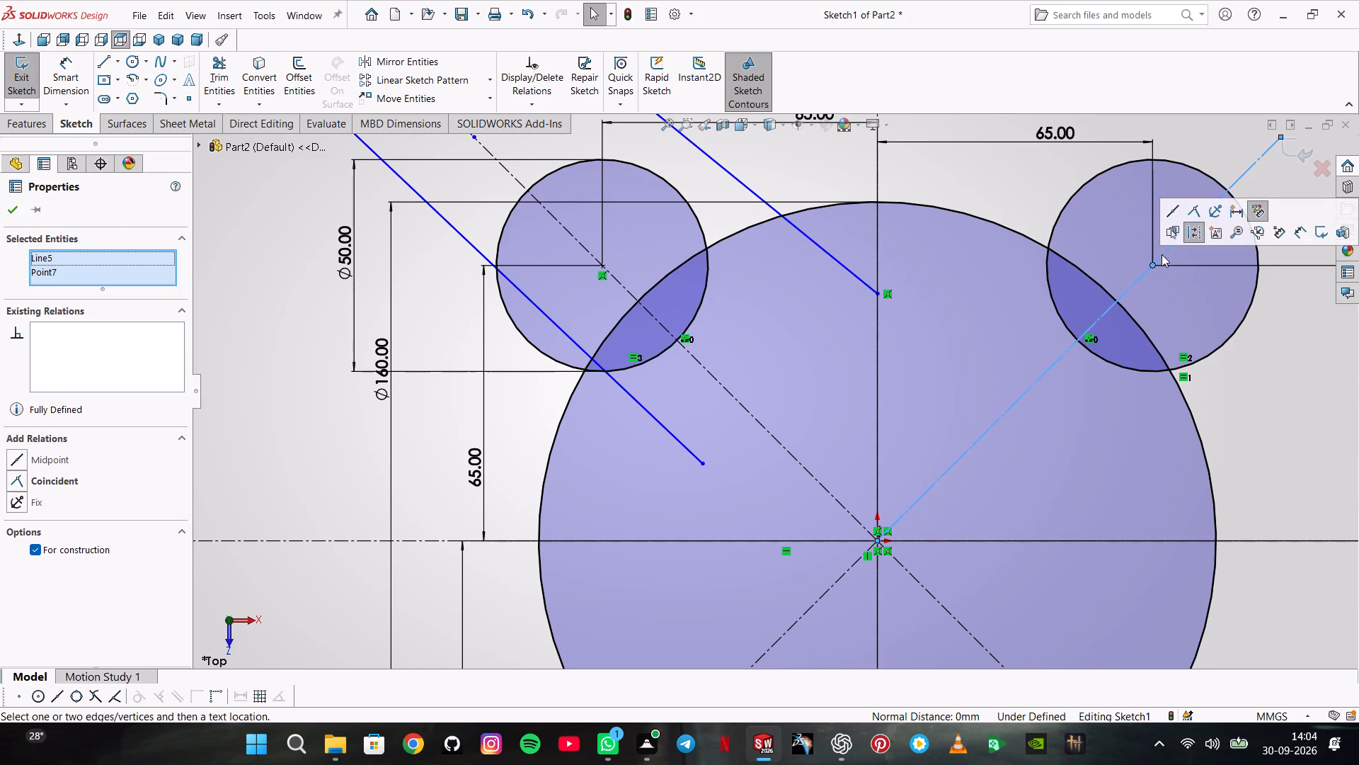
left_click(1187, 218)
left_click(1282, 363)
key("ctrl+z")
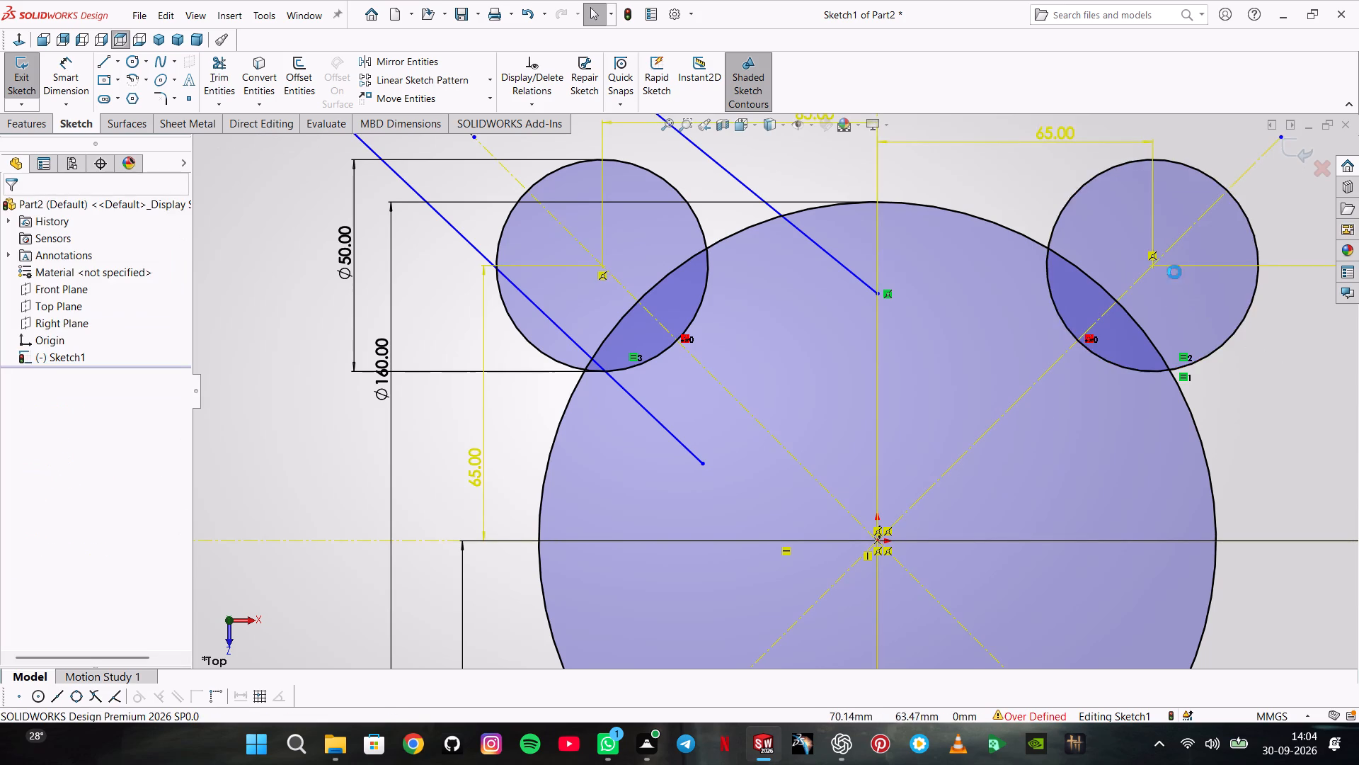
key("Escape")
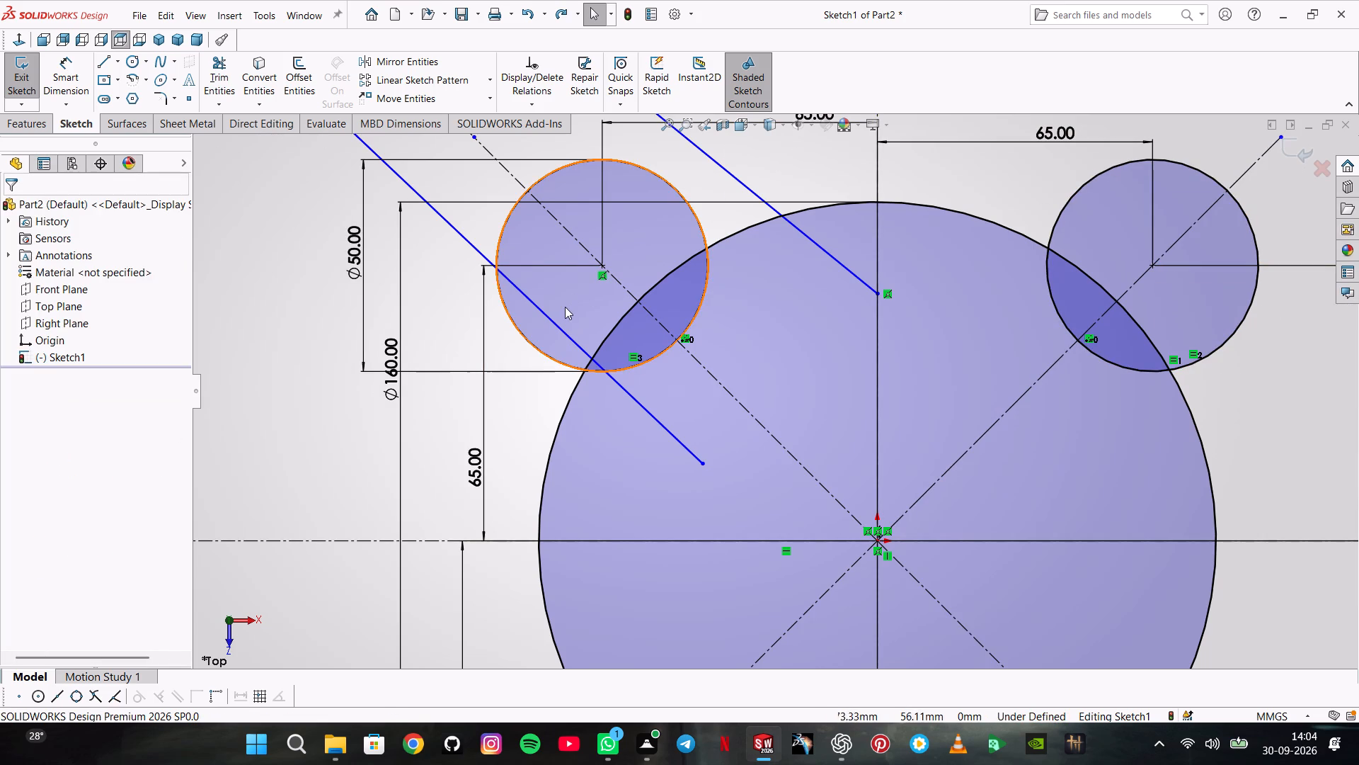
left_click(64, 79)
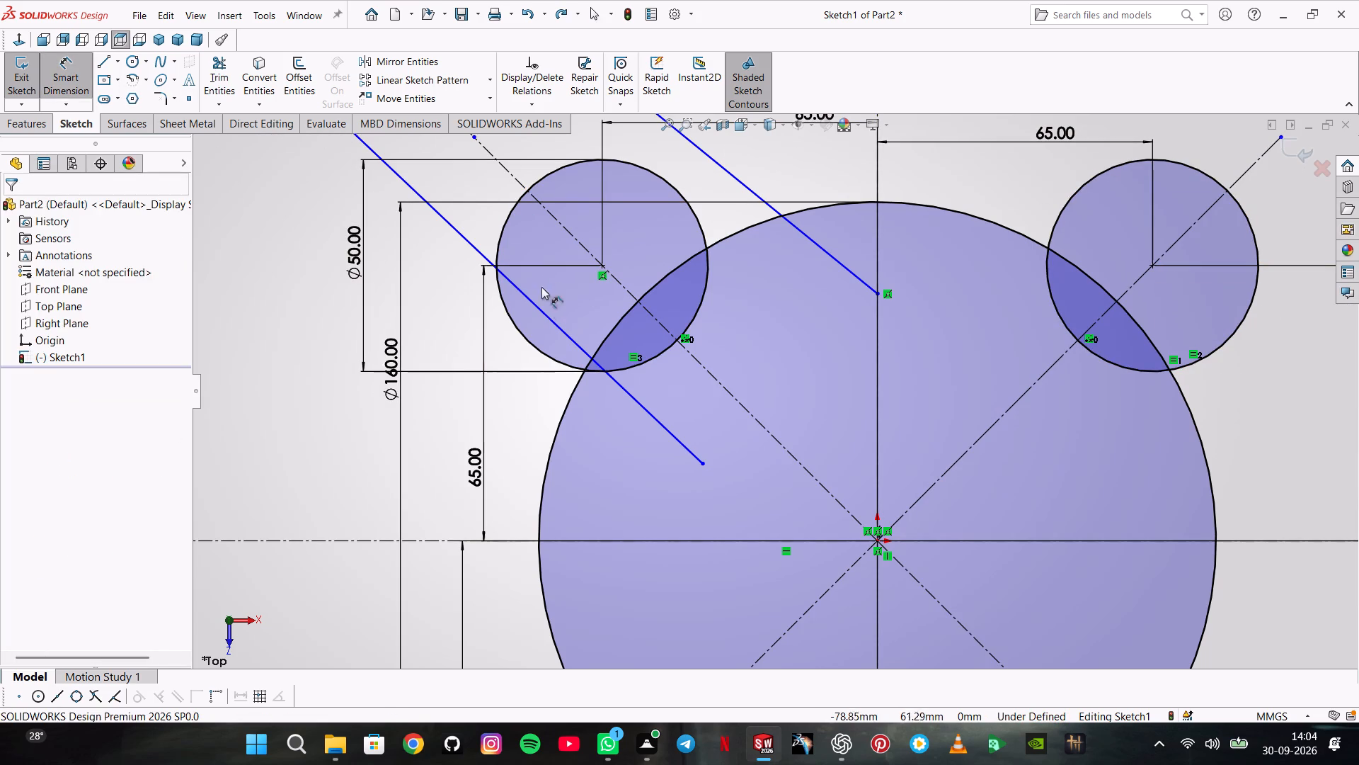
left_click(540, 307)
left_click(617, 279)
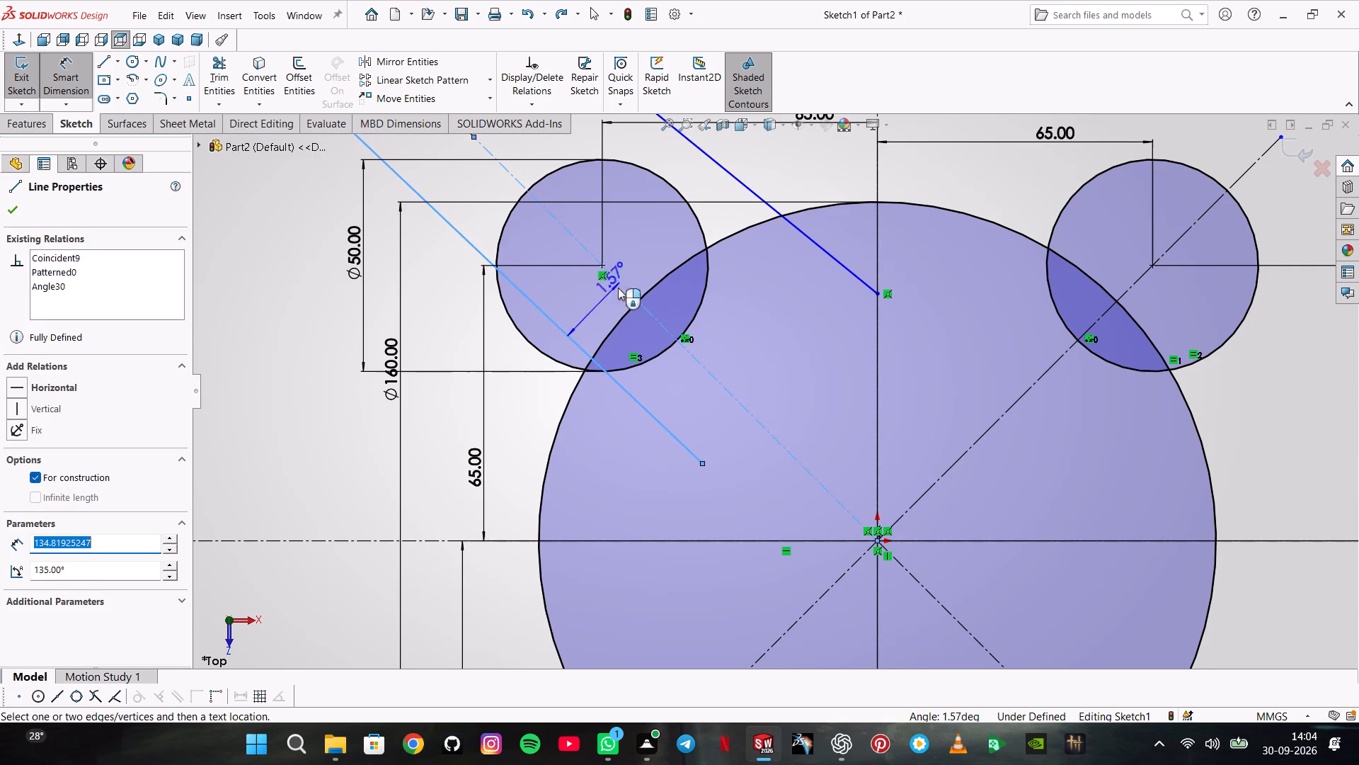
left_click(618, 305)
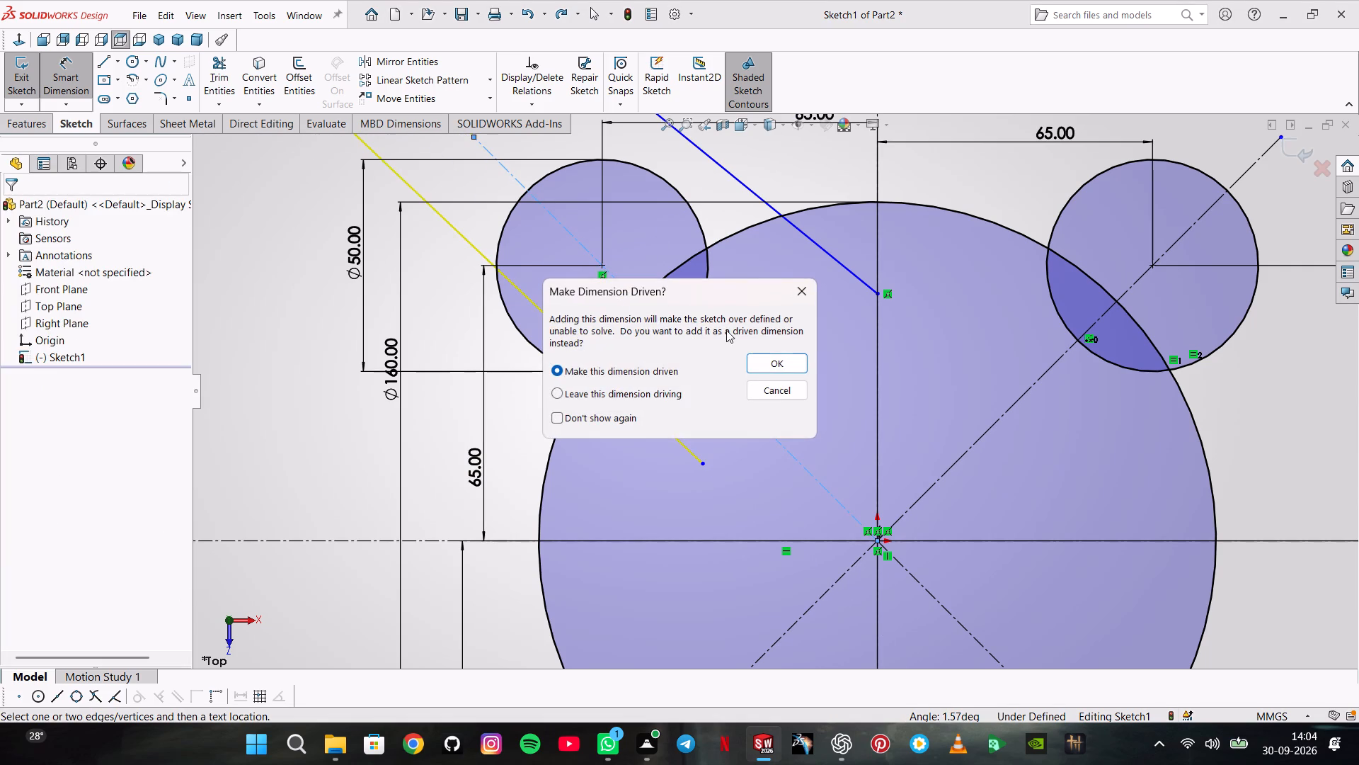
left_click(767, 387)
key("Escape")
Delete the existing angle dimension between the upper-left diagonal centerline and the lower solid line.
scroll(570, 280, "up", 3)
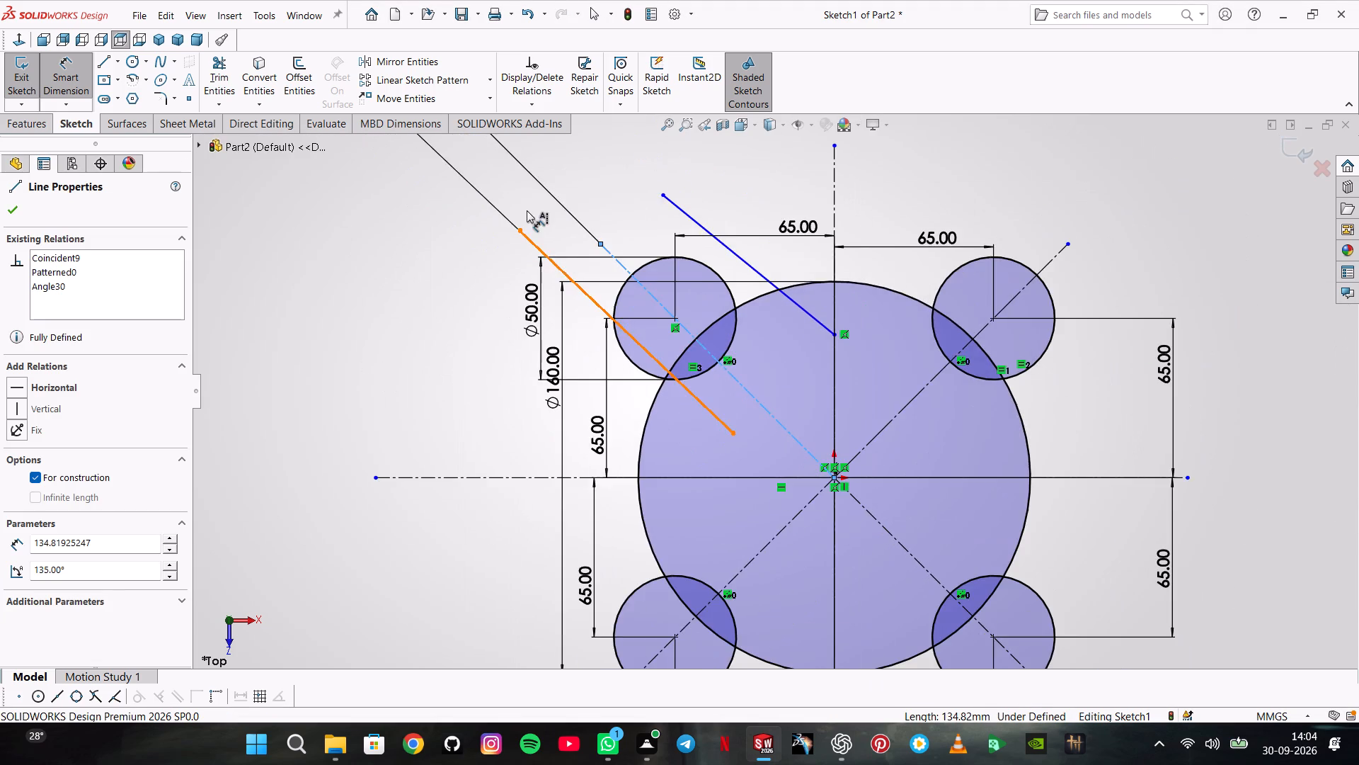
scroll(527, 210, "up", 6)
left_click_drag(502, 164, 550, 198)
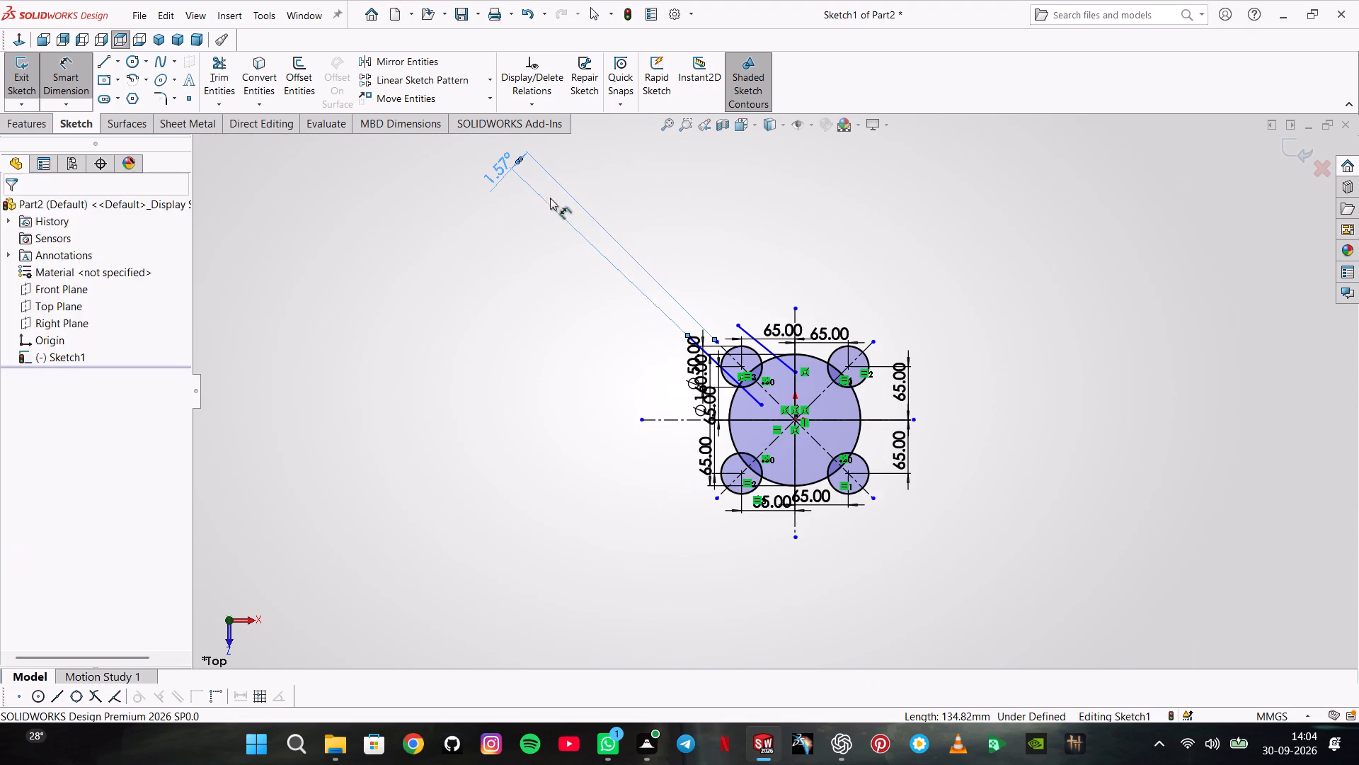
left_click_drag(550, 198, 700, 361)
key("Delete")
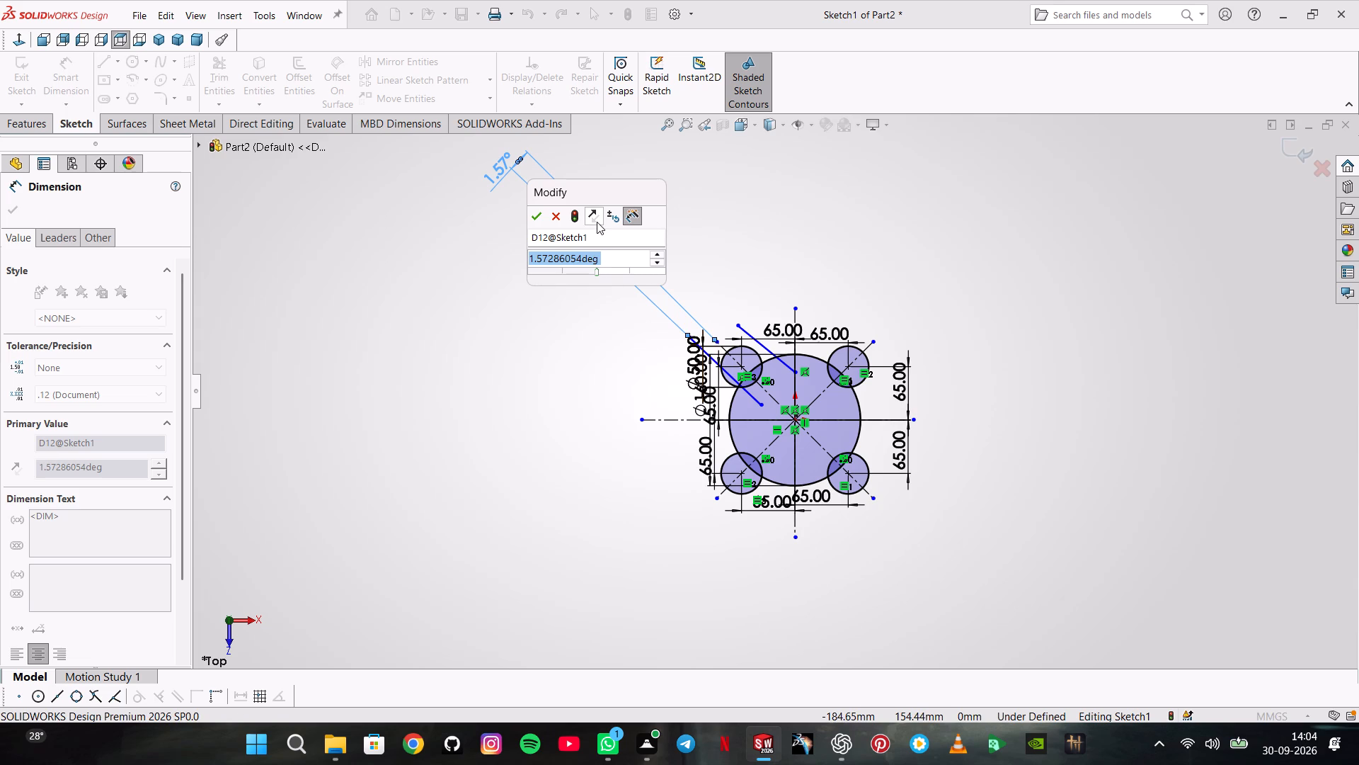
left_click(562, 212)
left_click(515, 152)
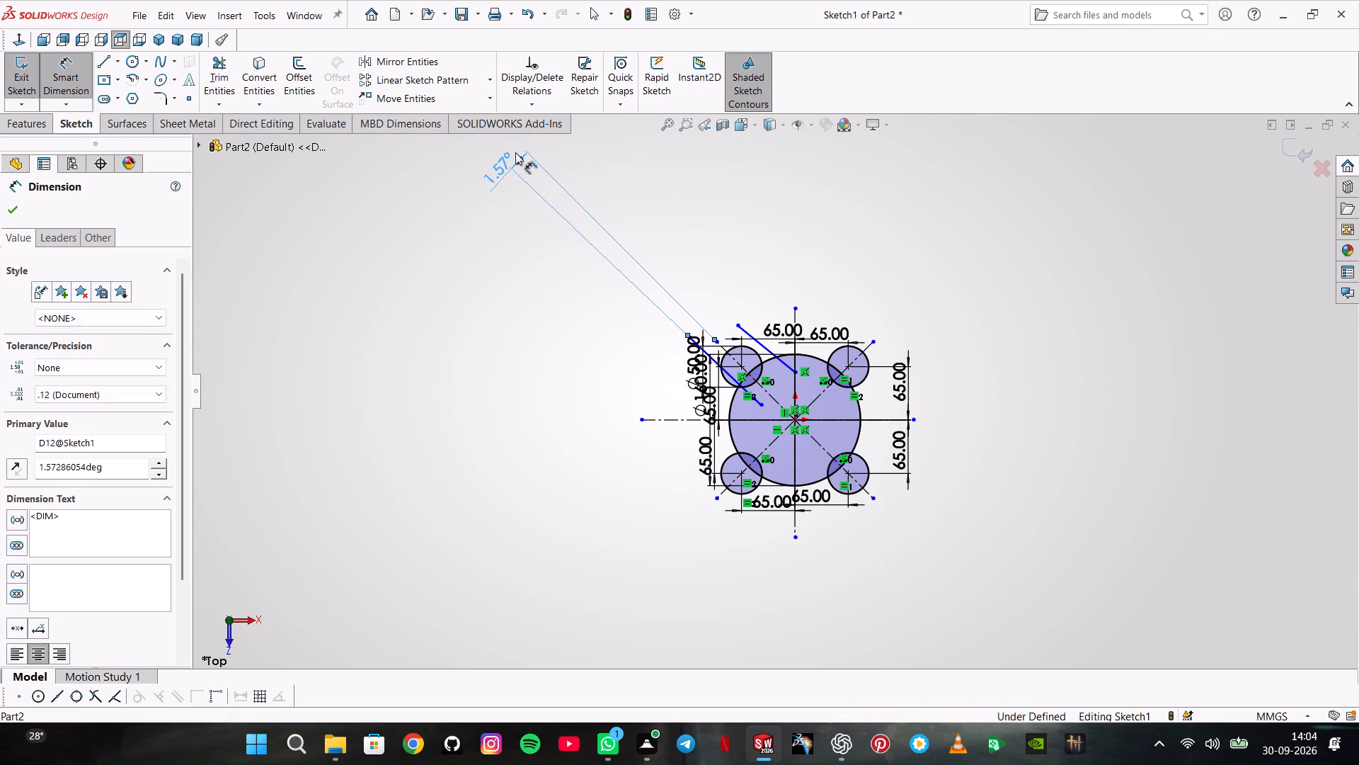
key("Delete")
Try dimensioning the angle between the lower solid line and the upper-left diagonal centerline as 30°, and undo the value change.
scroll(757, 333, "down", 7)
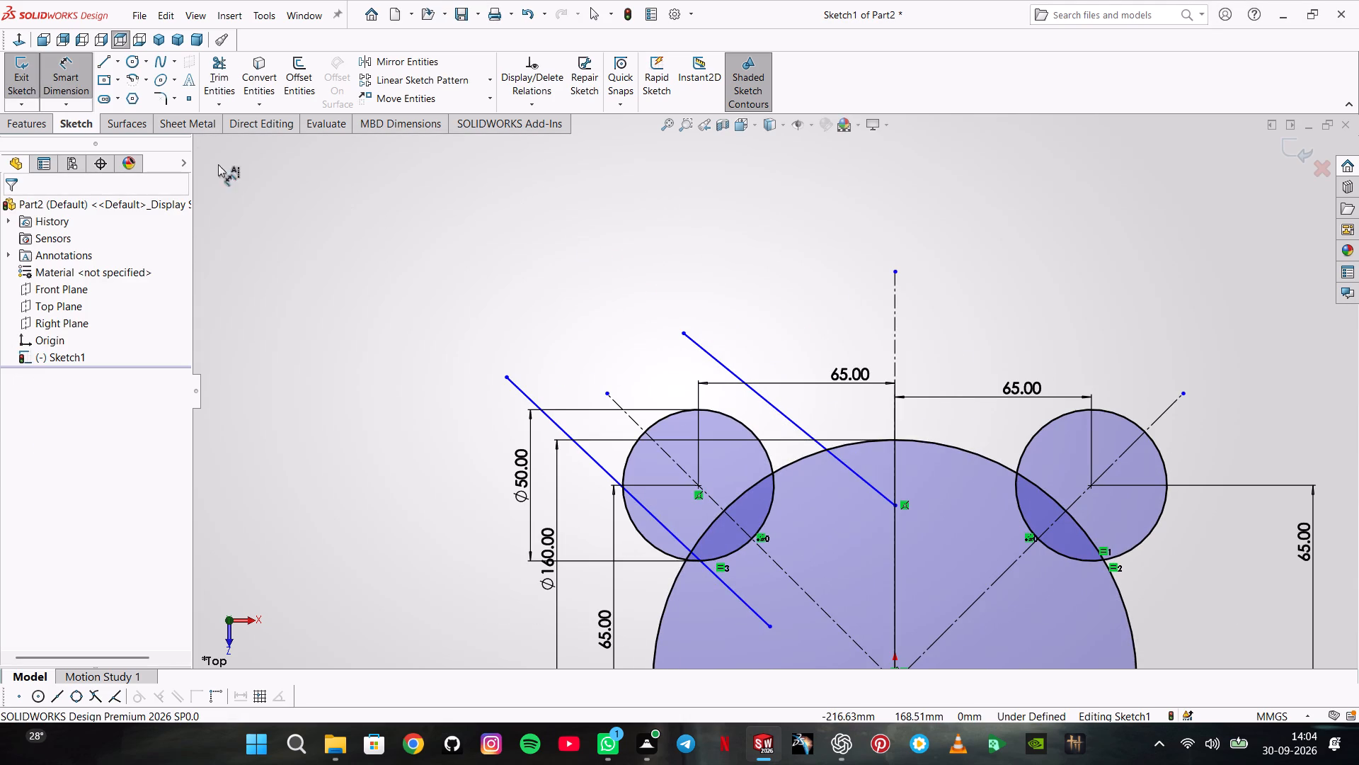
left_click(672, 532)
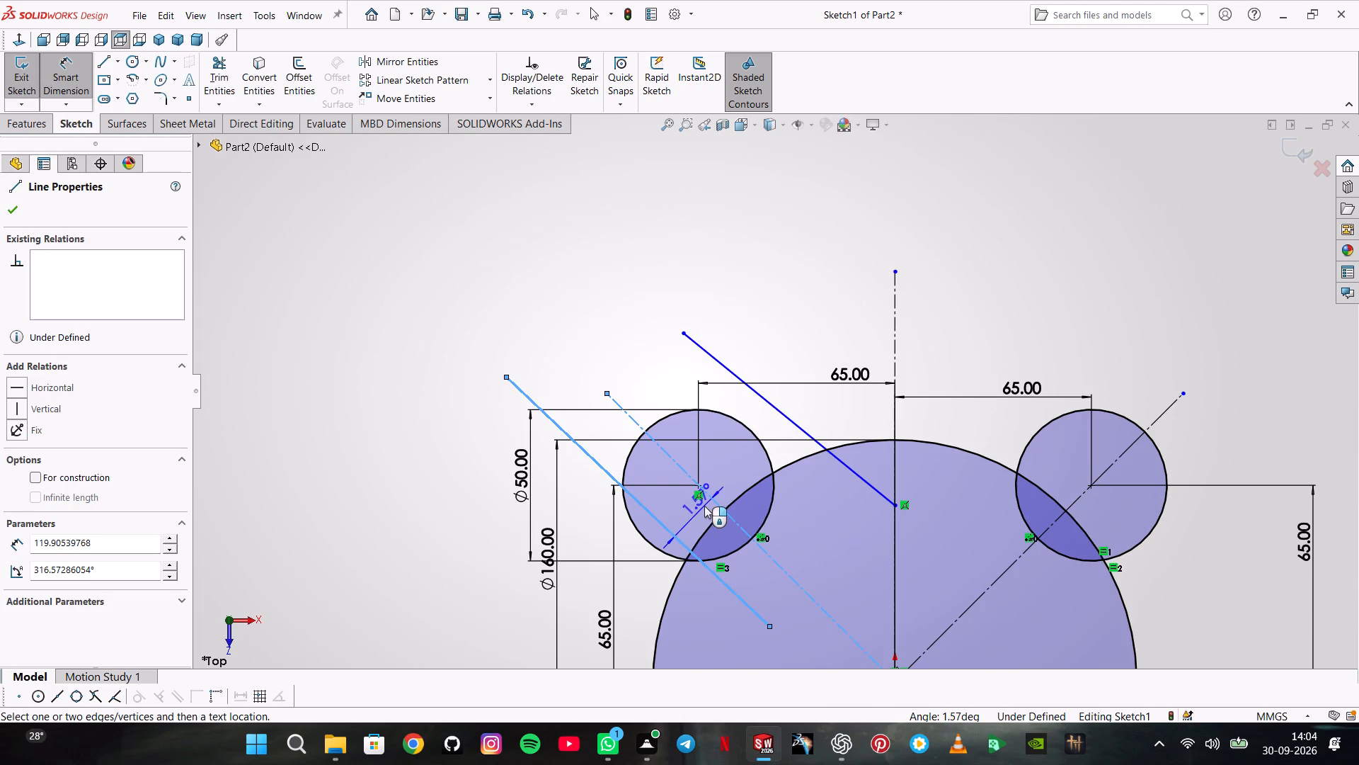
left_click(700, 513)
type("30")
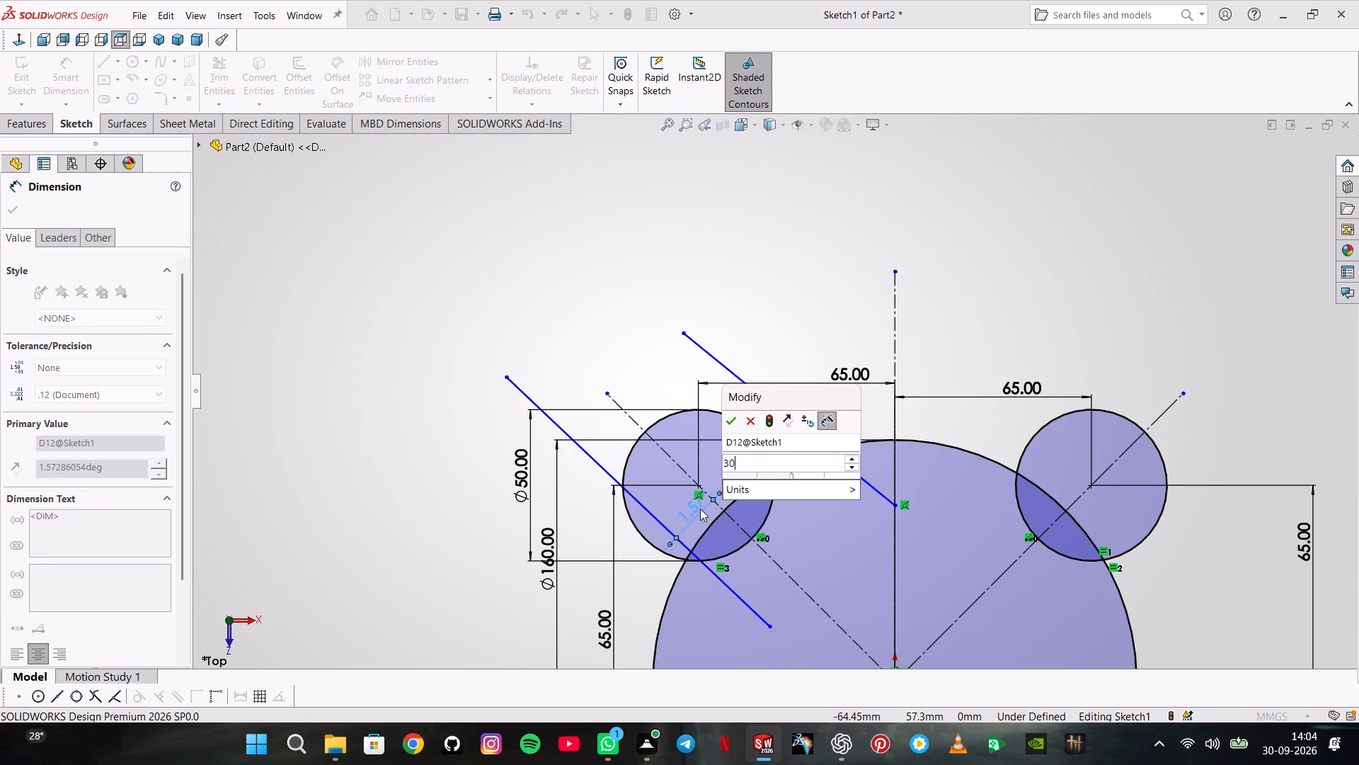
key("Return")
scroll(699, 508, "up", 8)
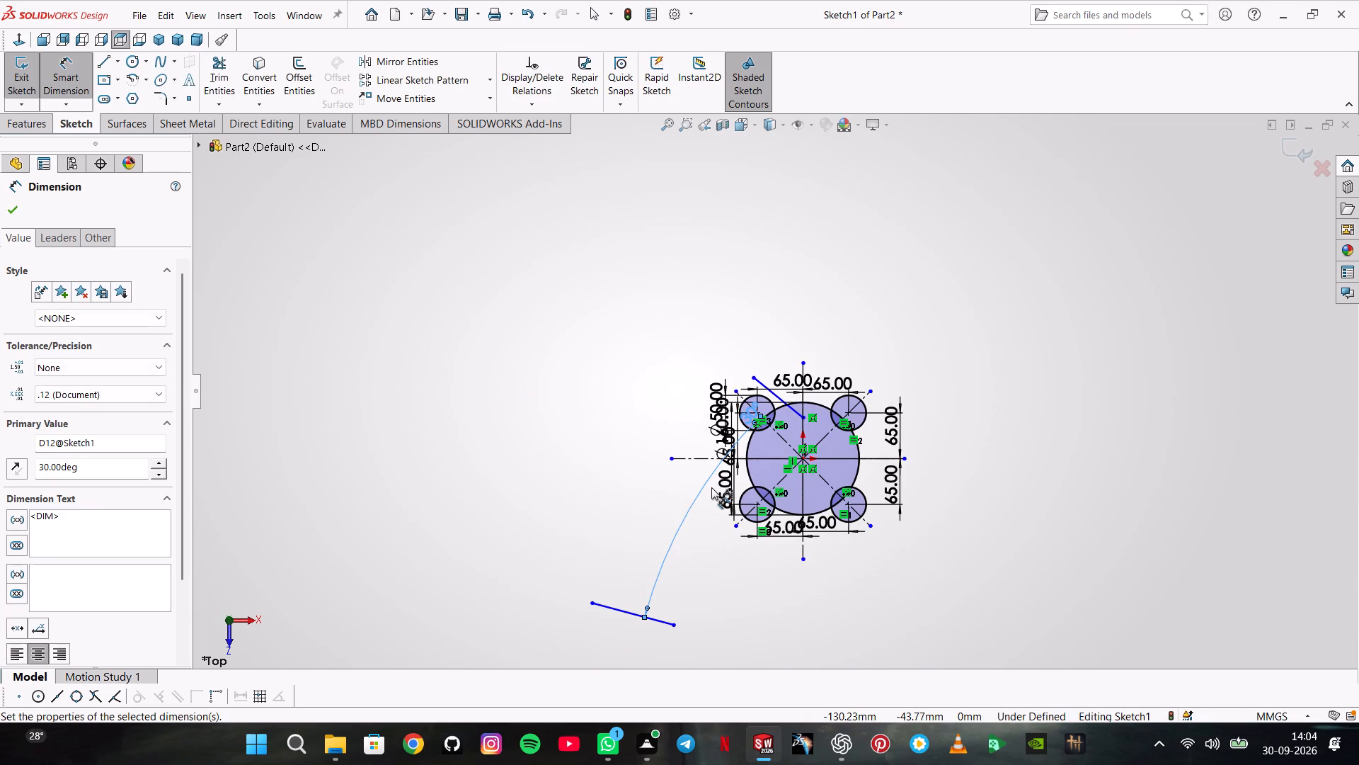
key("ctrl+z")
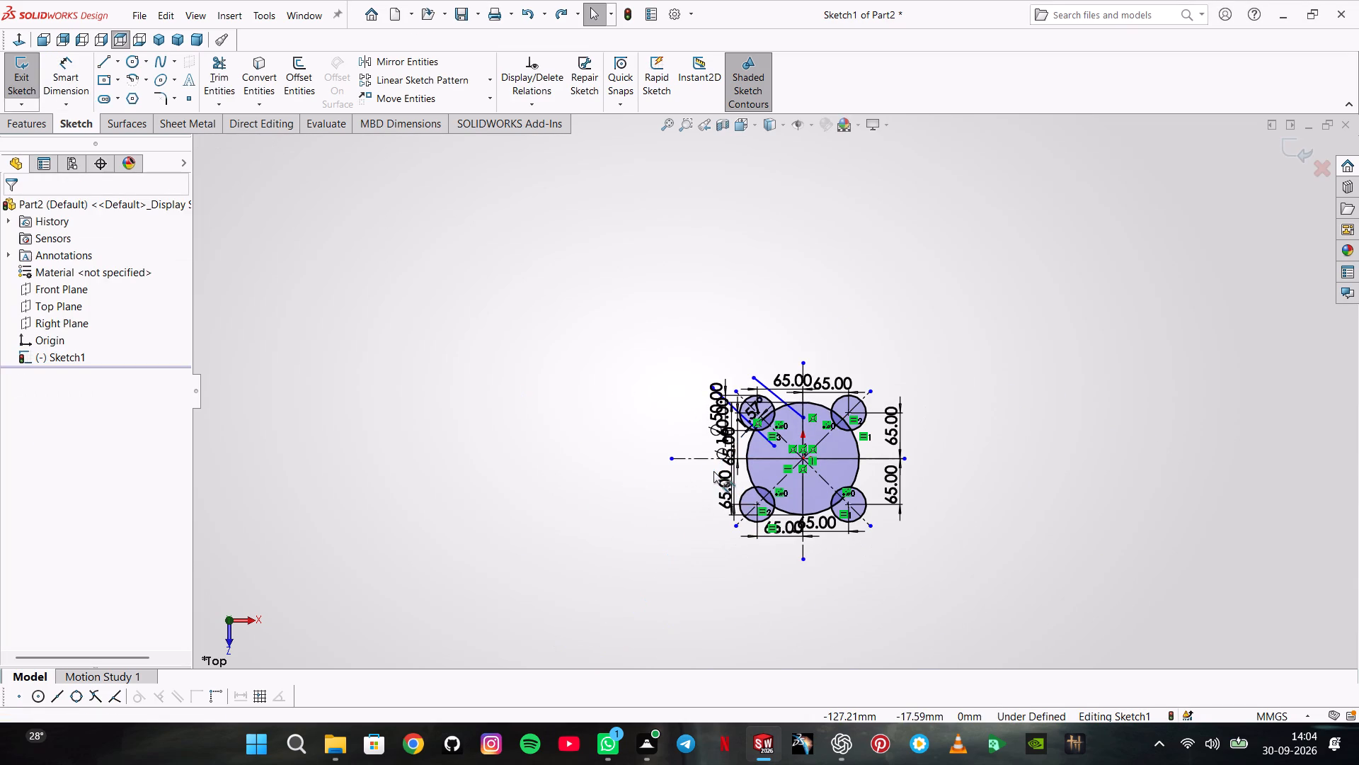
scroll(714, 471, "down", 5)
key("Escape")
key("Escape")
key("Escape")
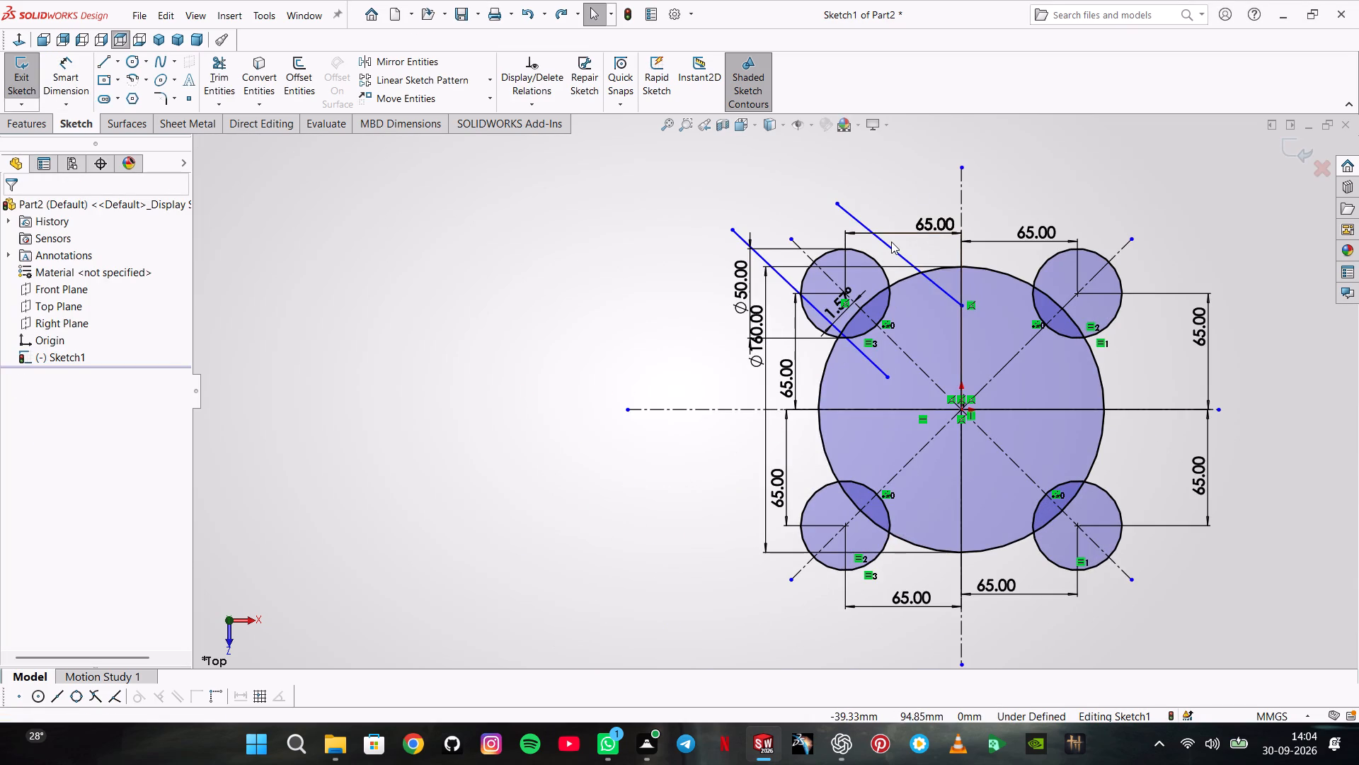
Delete the two slanted solid lines beside the upper-left diagonal centerline, including their associated dimensions.
left_click(891, 242)
left_click(891, 248)
key("Delete")
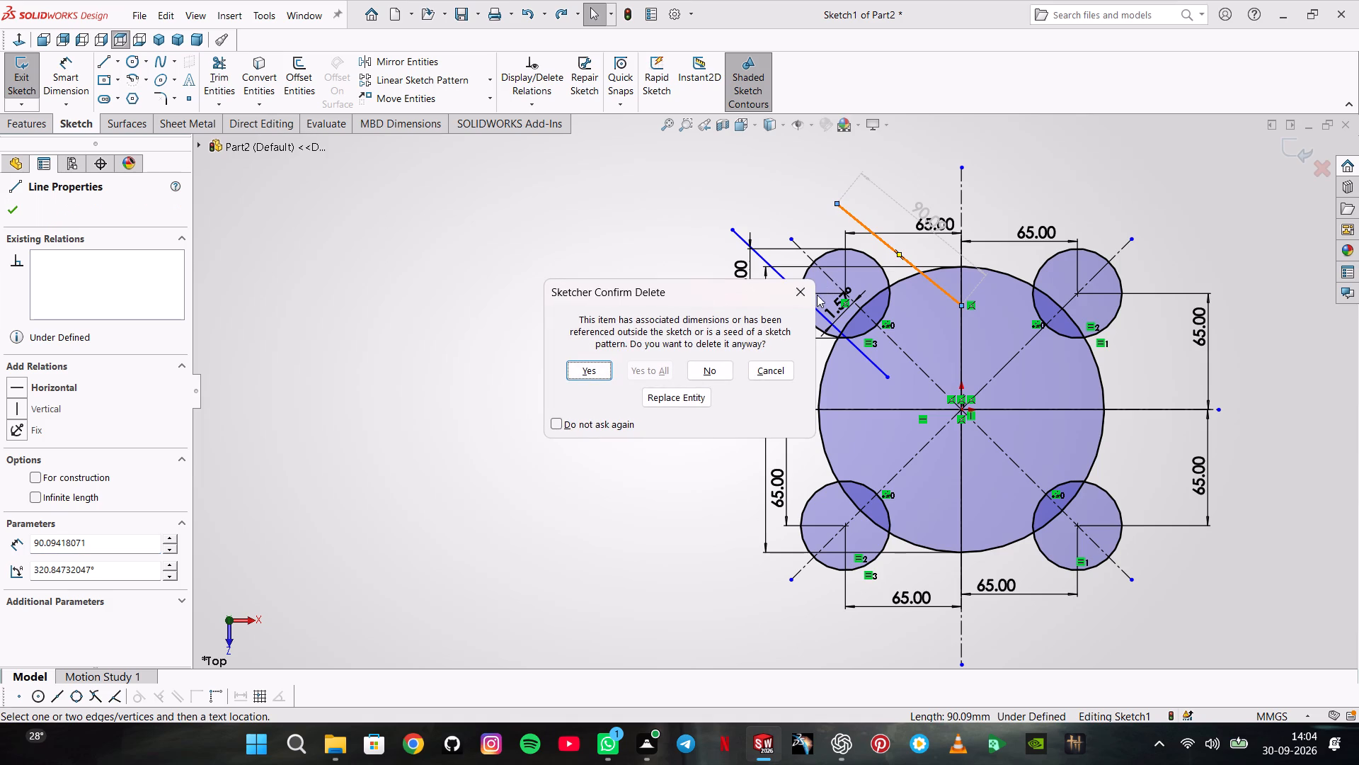
left_click(579, 374)
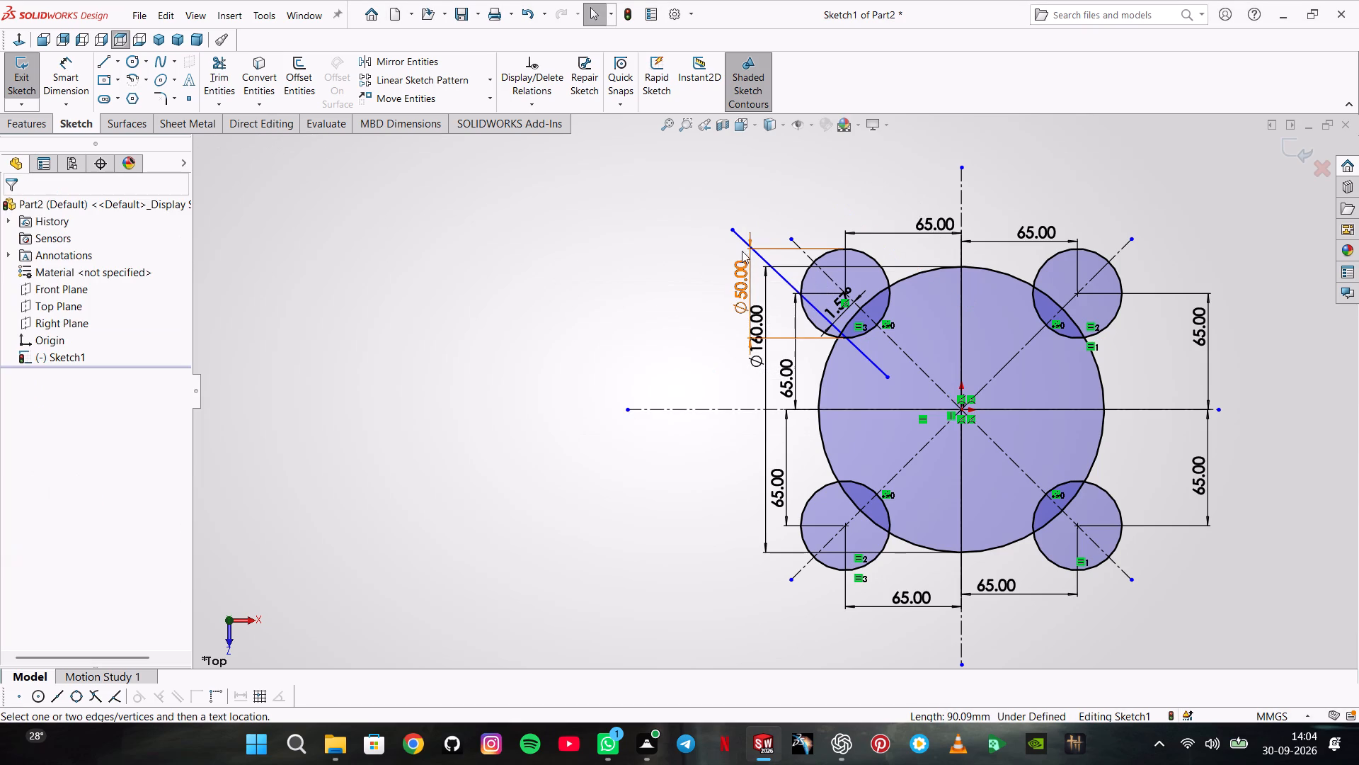
left_click(742, 239)
key("Delete")
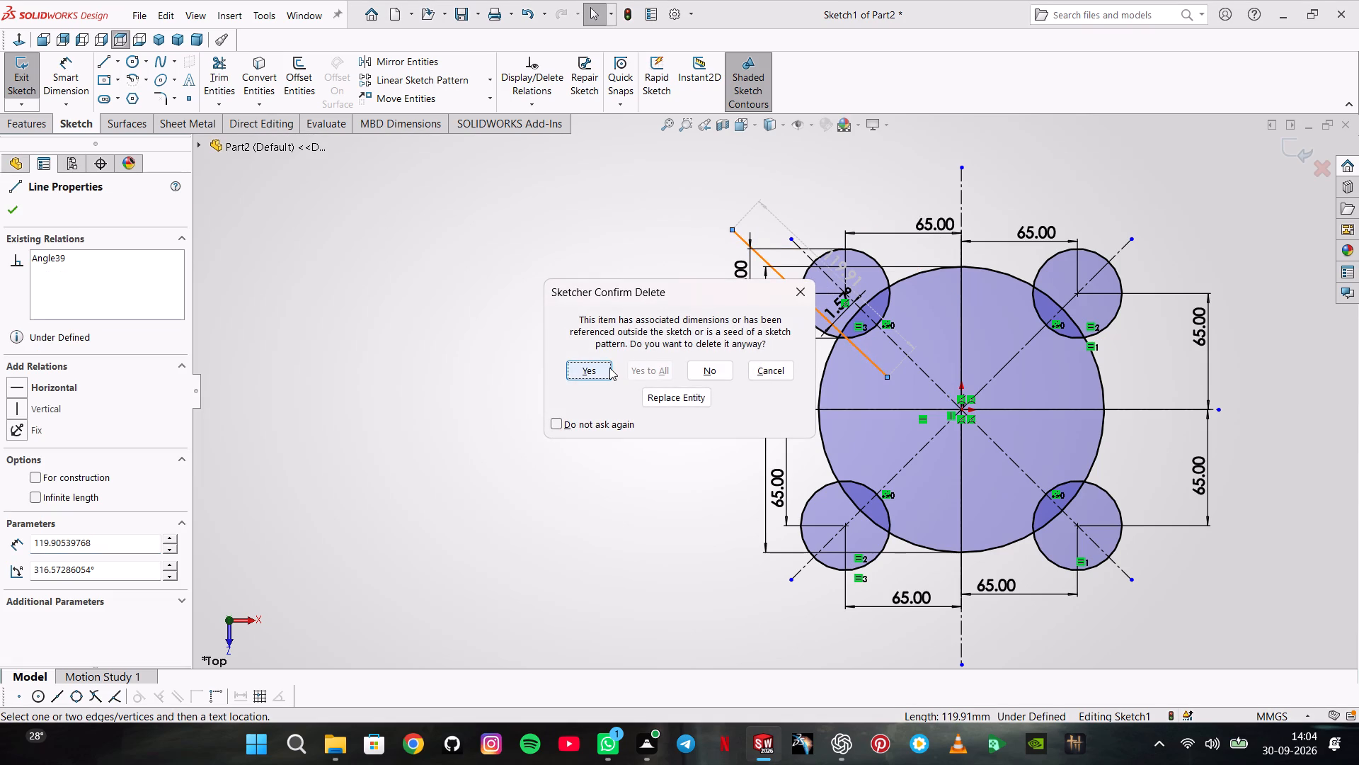
left_click(607, 368)
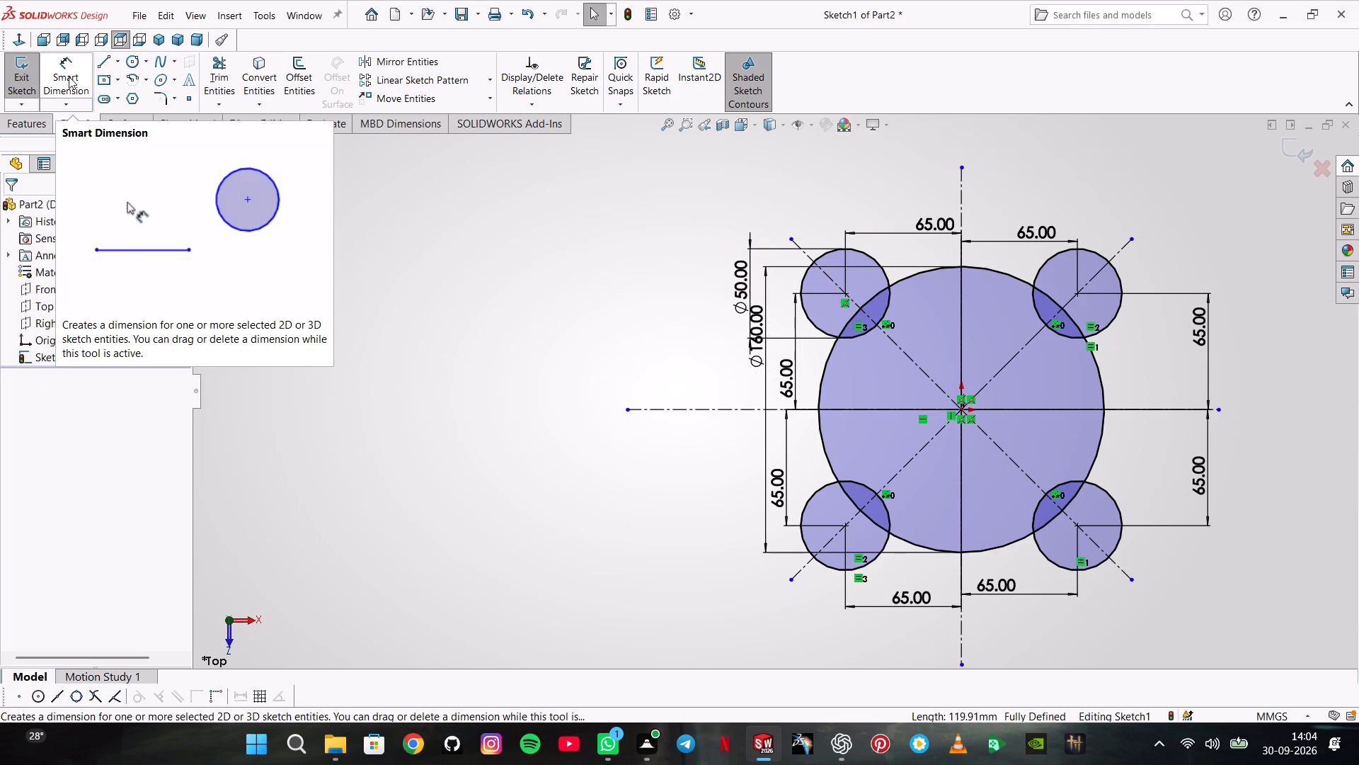
Sketch two separate crossing lines around the upper-left small circle: a steep one about 148 mm long and a shallow one about 142 mm long.
left_click_drag(105, 64, 111, 66)
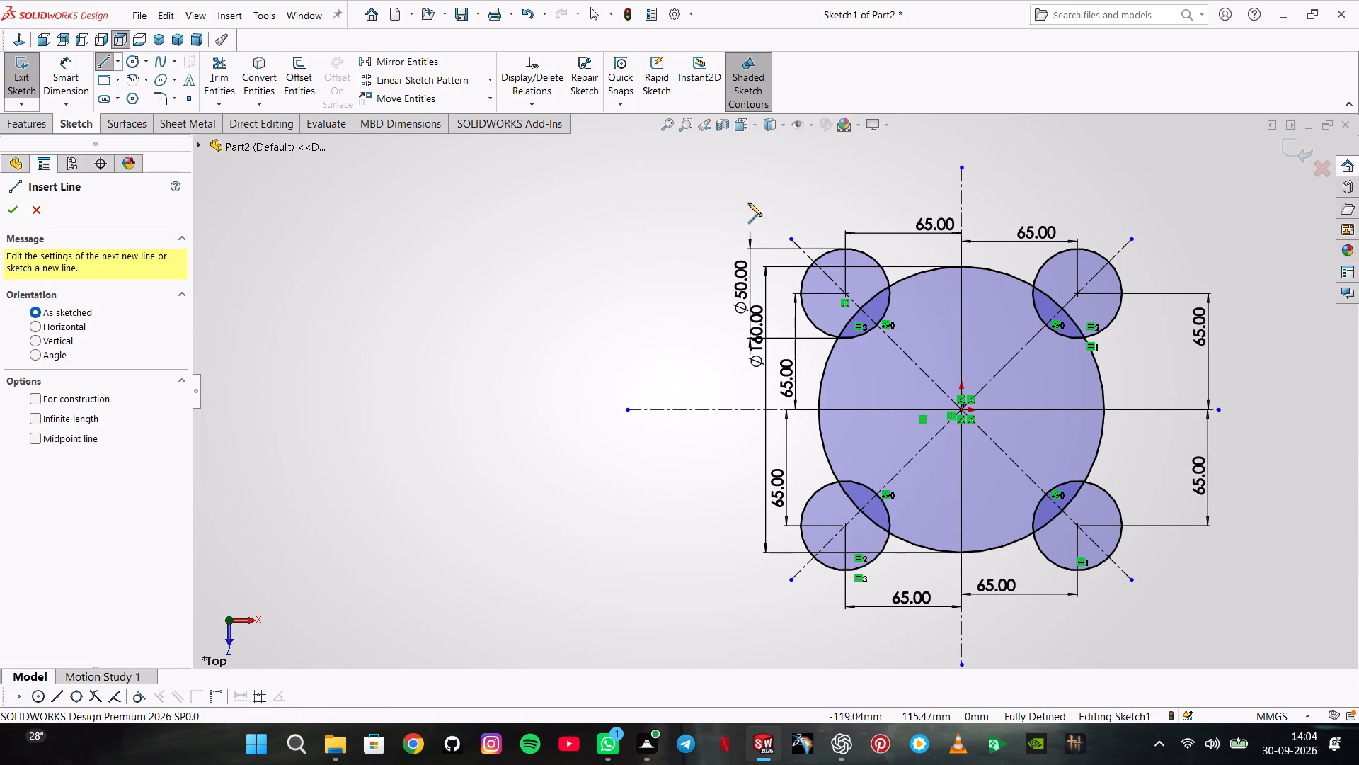
left_click(767, 196)
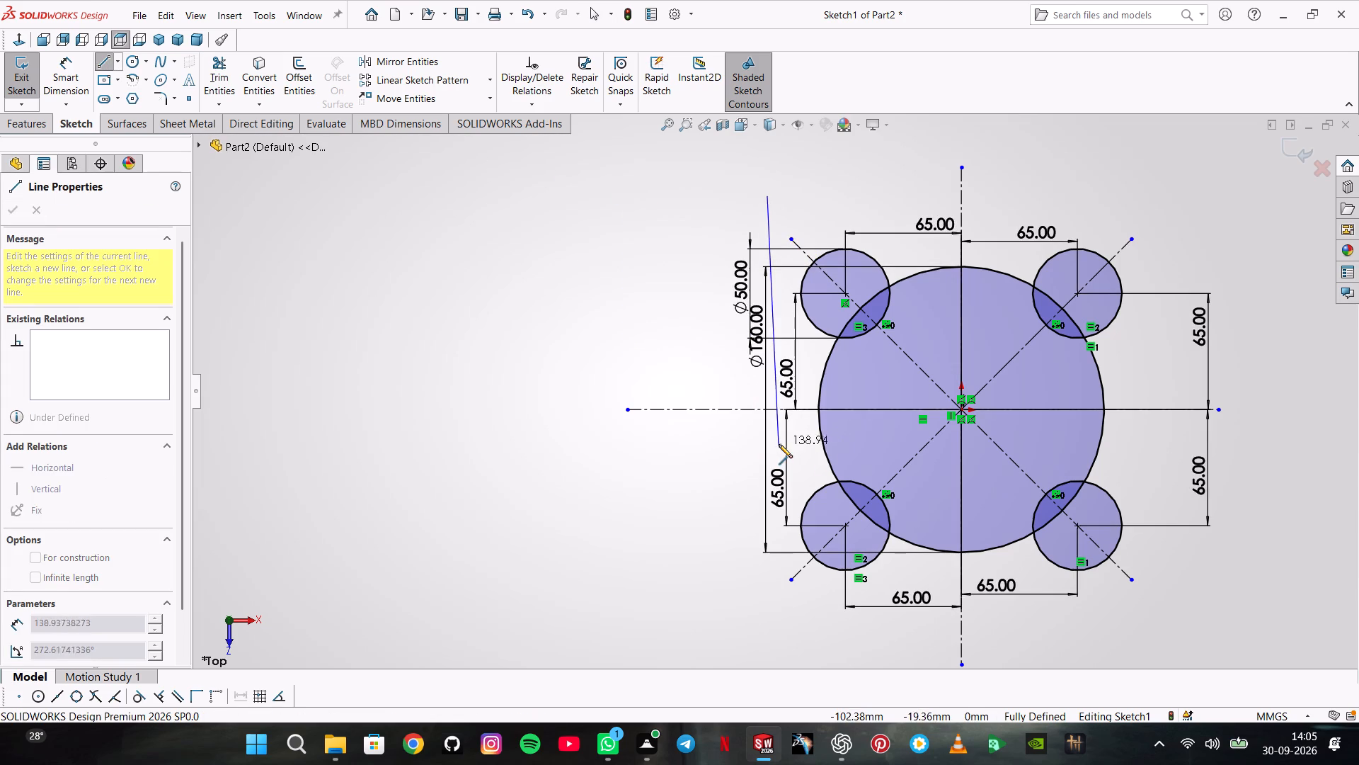
left_click(806, 458)
double_click(730, 441)
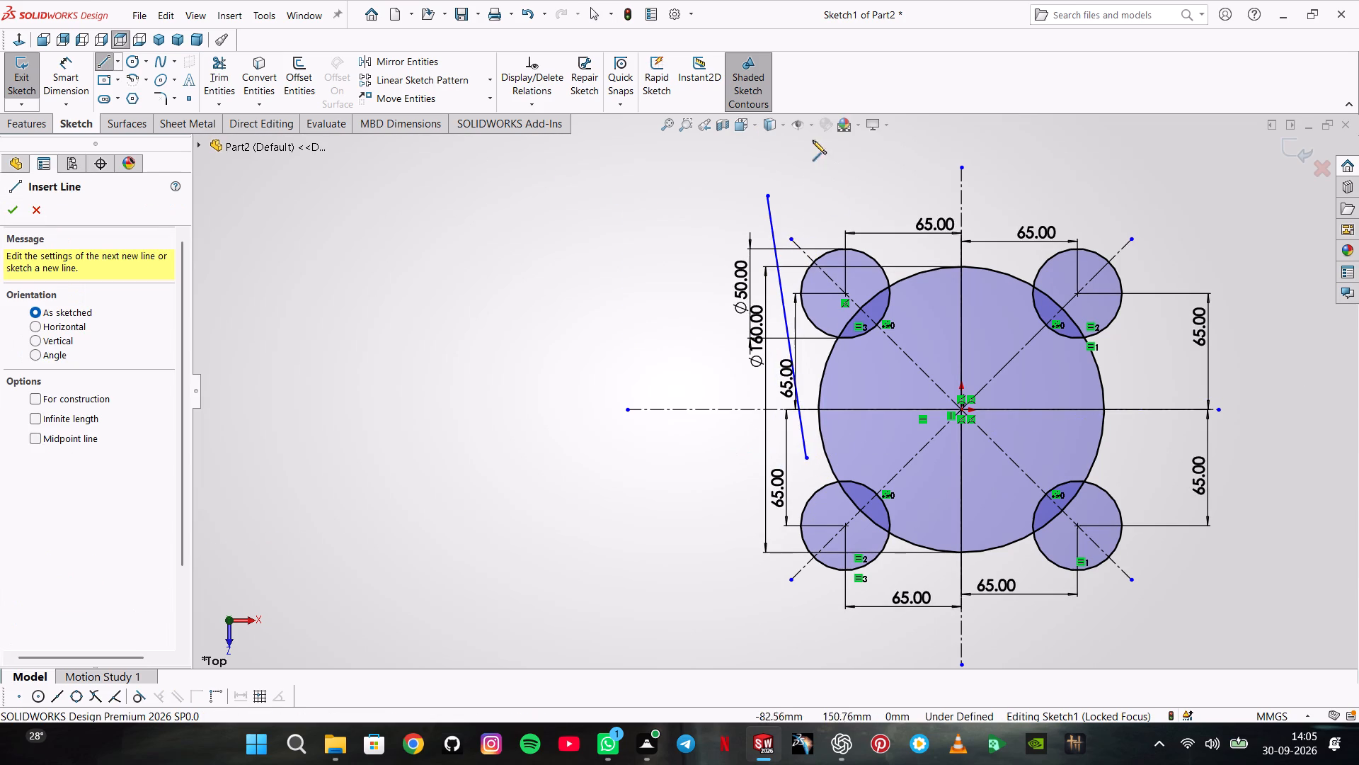
left_click_drag(712, 207, 723, 210)
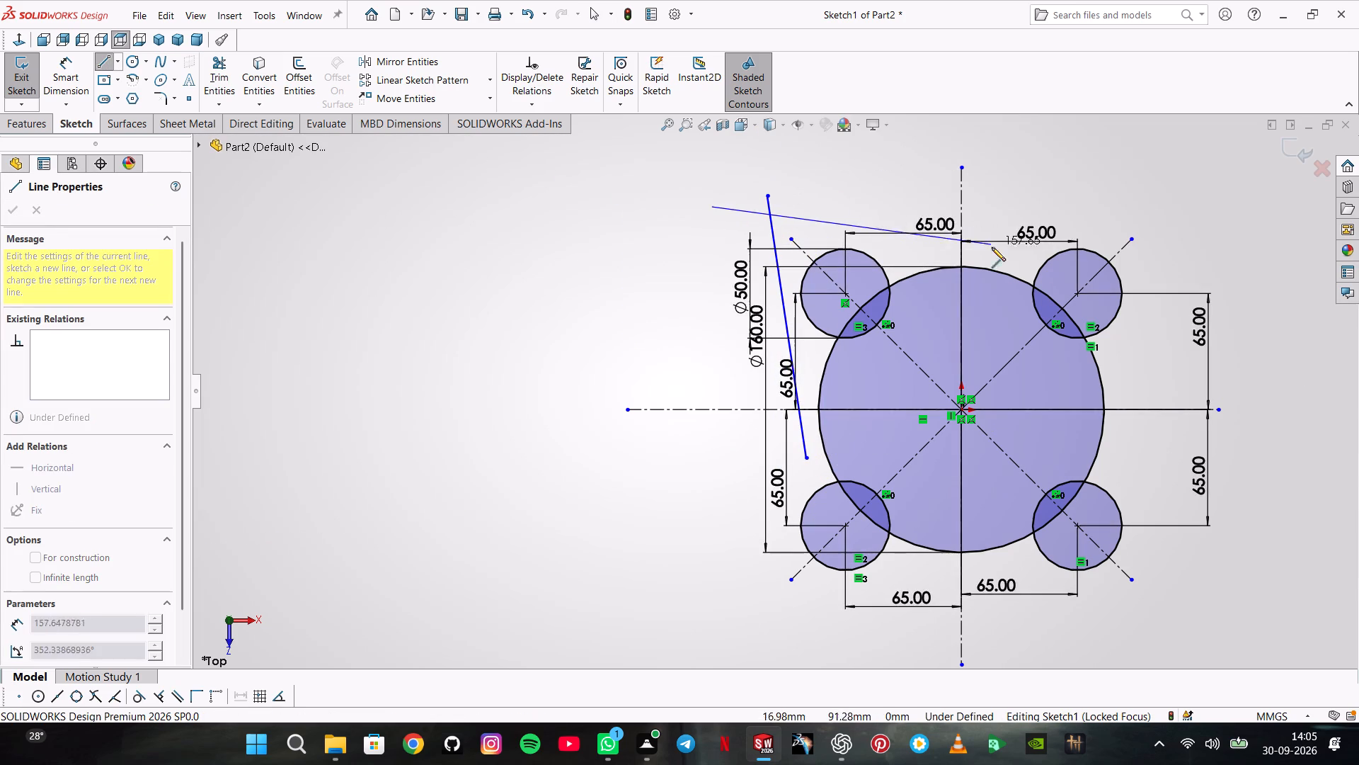
left_click(950, 292)
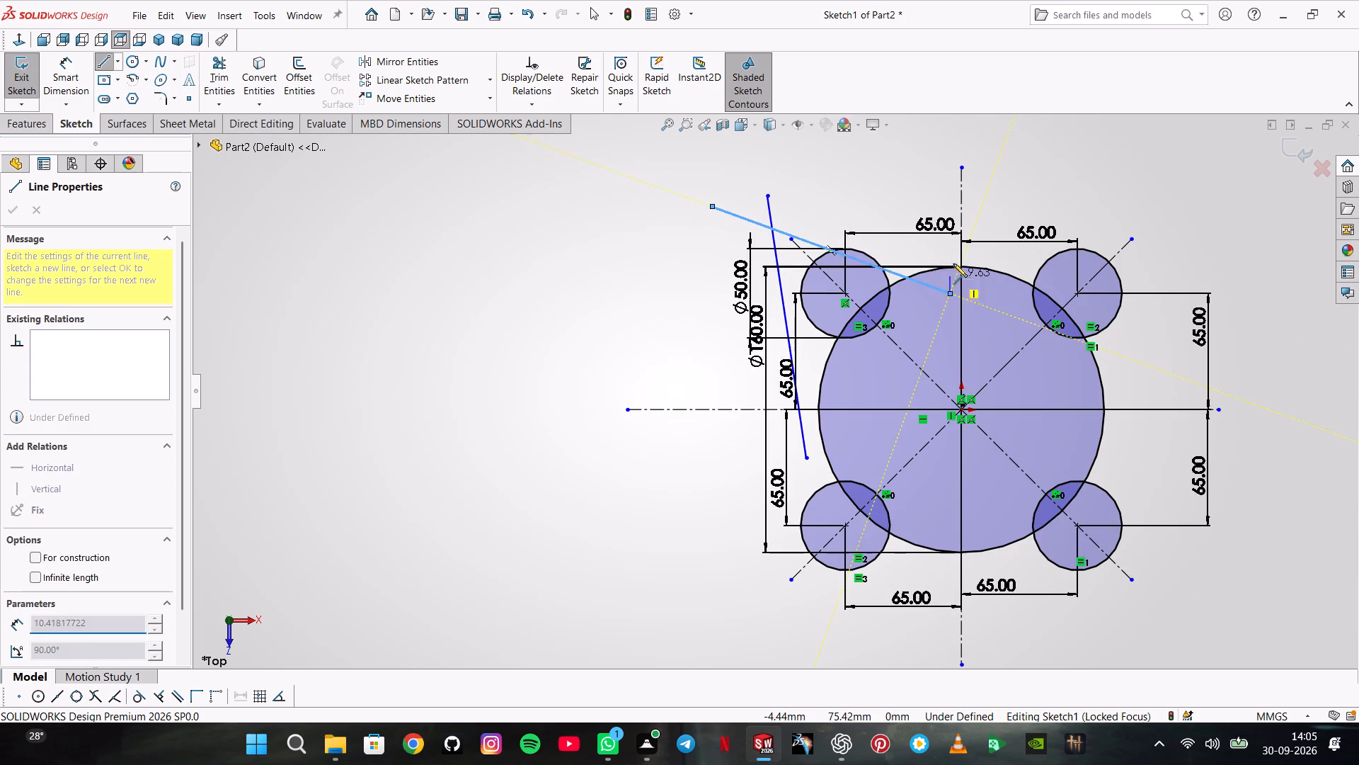
double_click(949, 255)
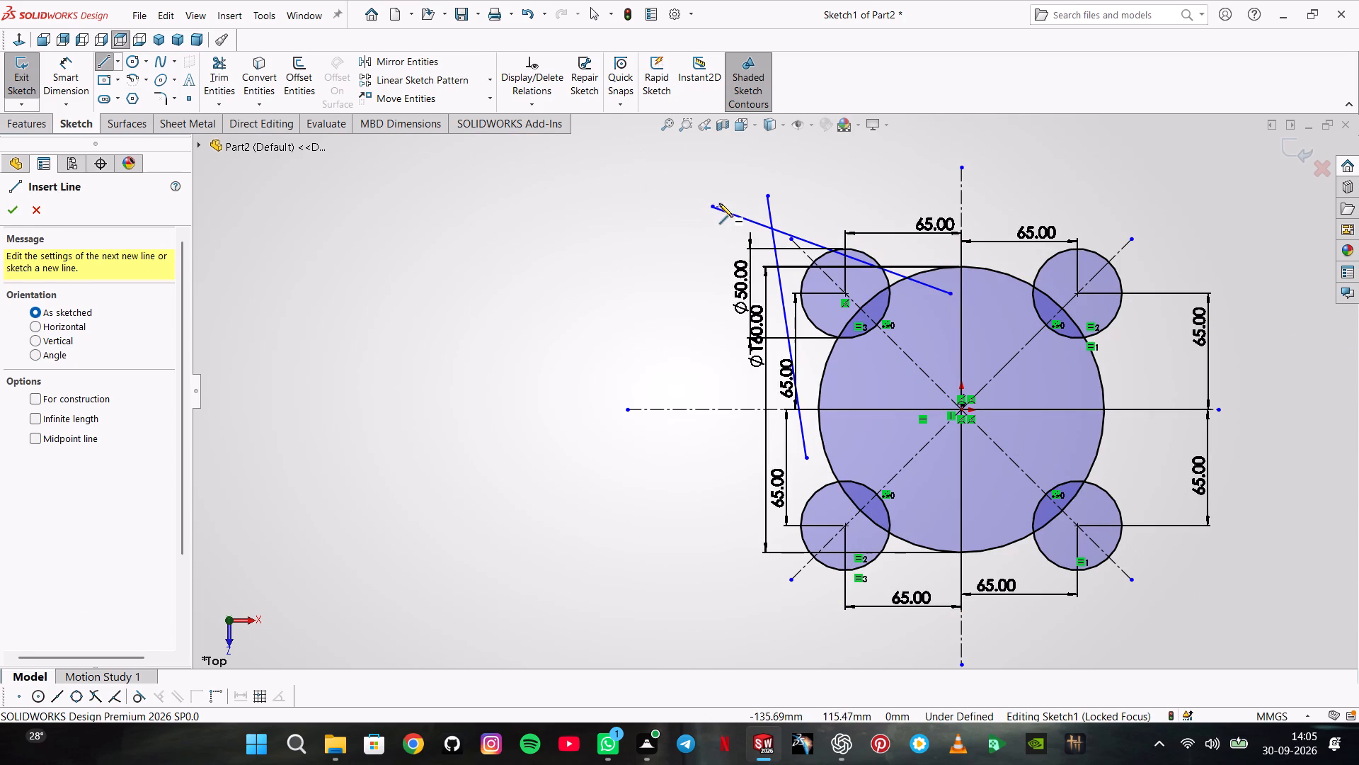
key("Escape")
Make the shallow line and the steep line each tangent to the upper-left 50 mm circle.
left_click(727, 208)
left_click(856, 249, "ctrl")
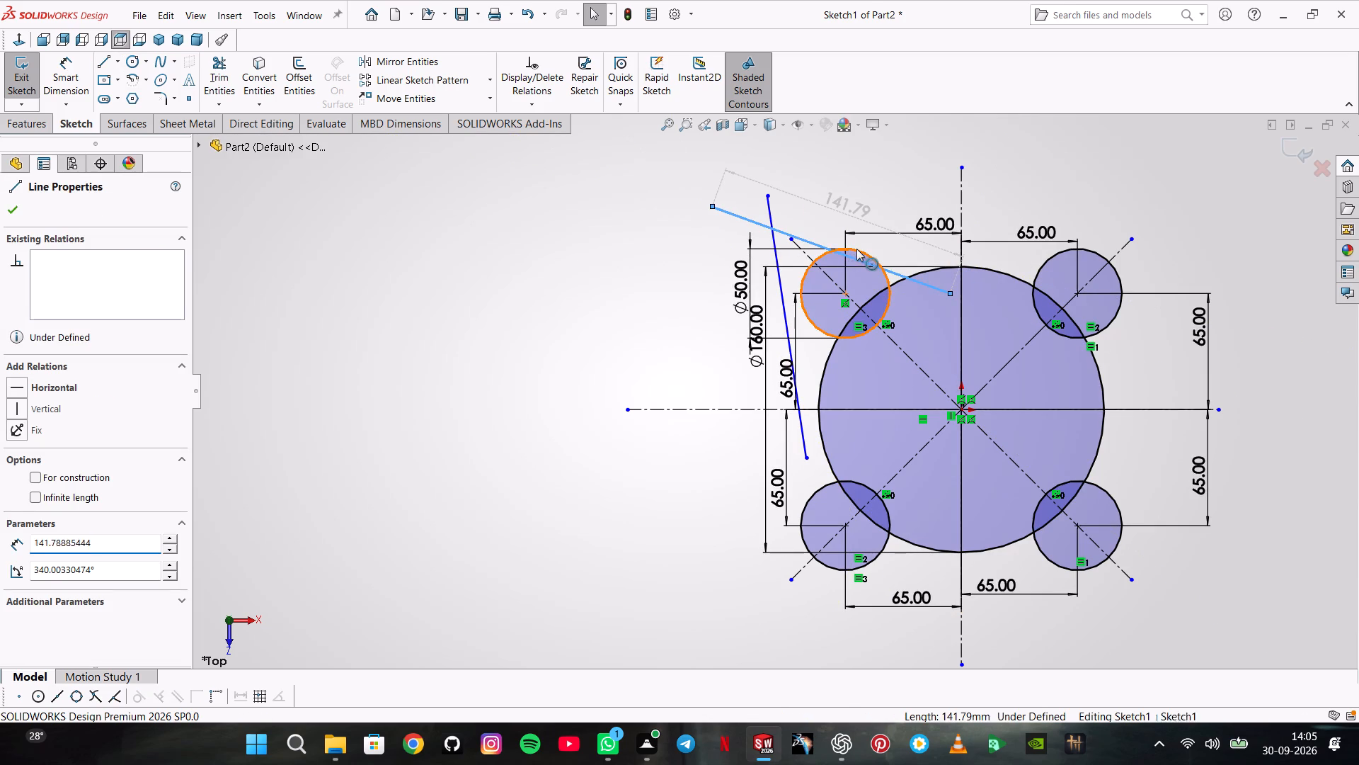
left_click(900, 181)
left_click(832, 184)
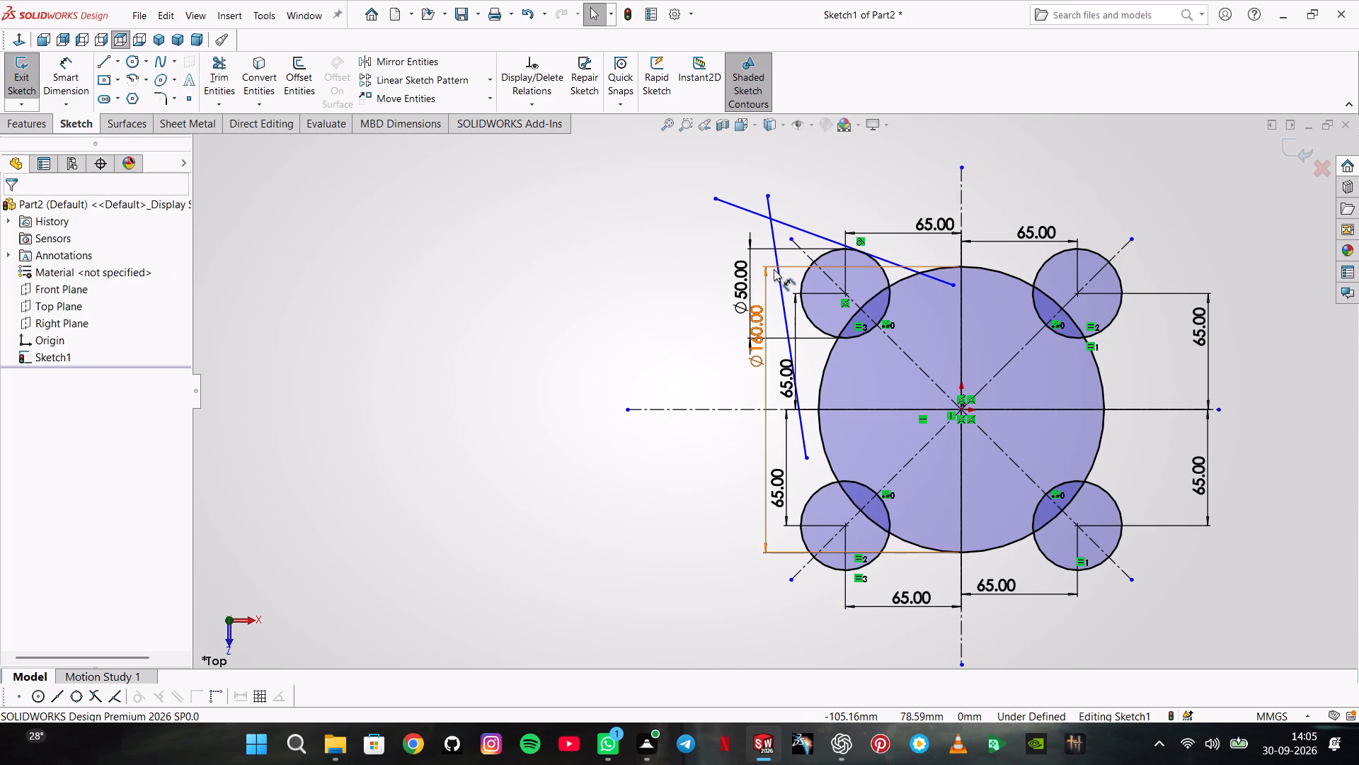
left_click(779, 257, "ctrl")
left_click(801, 283, "ctrl")
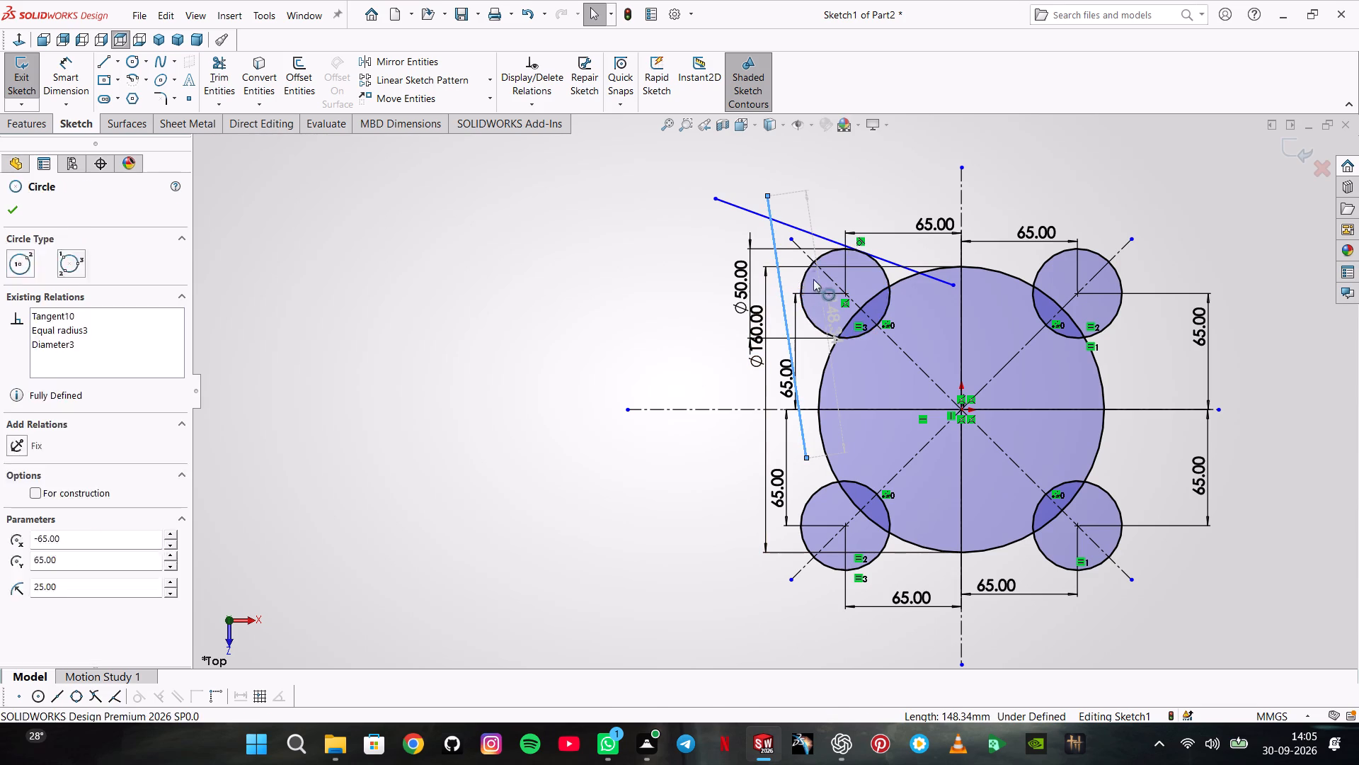
left_click(849, 221)
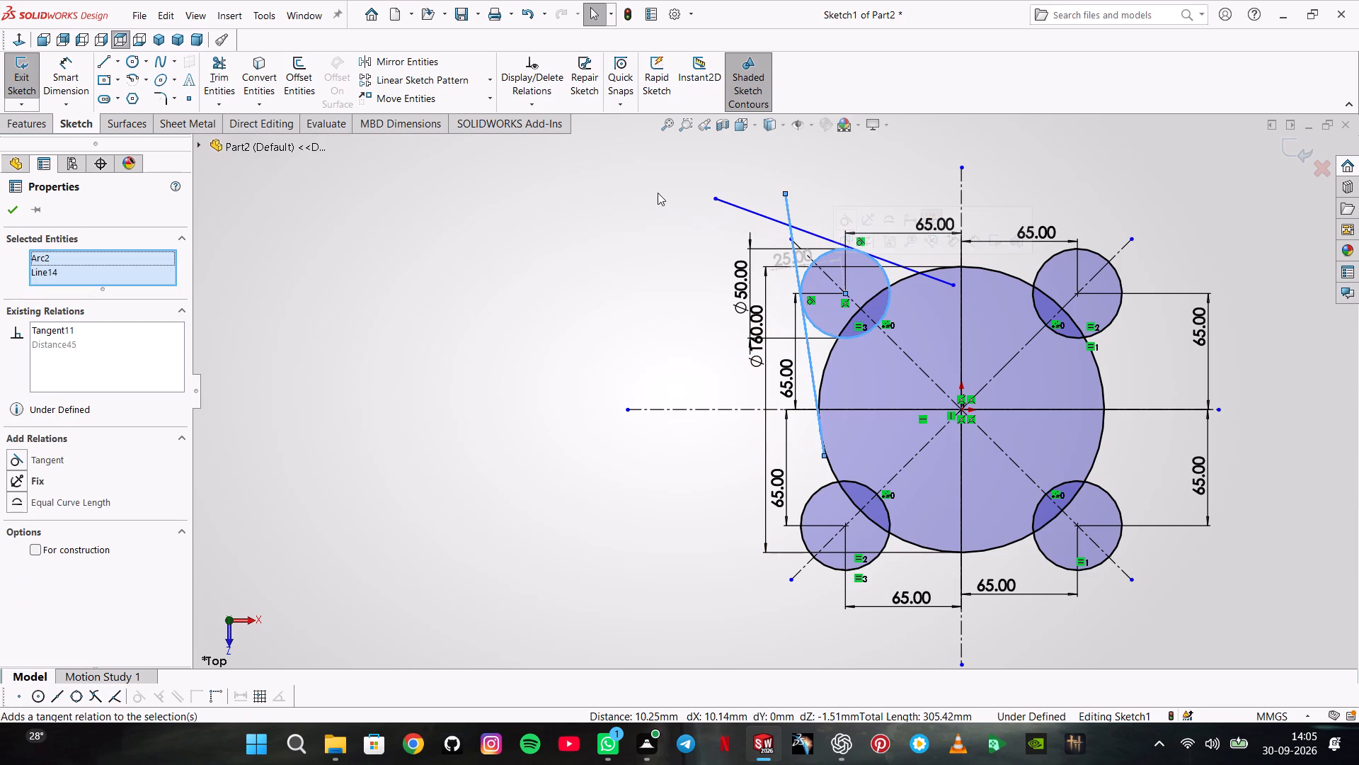
Dimension the angle between the two tangent lines at the upper-left circle as 60°.
scroll(859, 218, "down", 4)
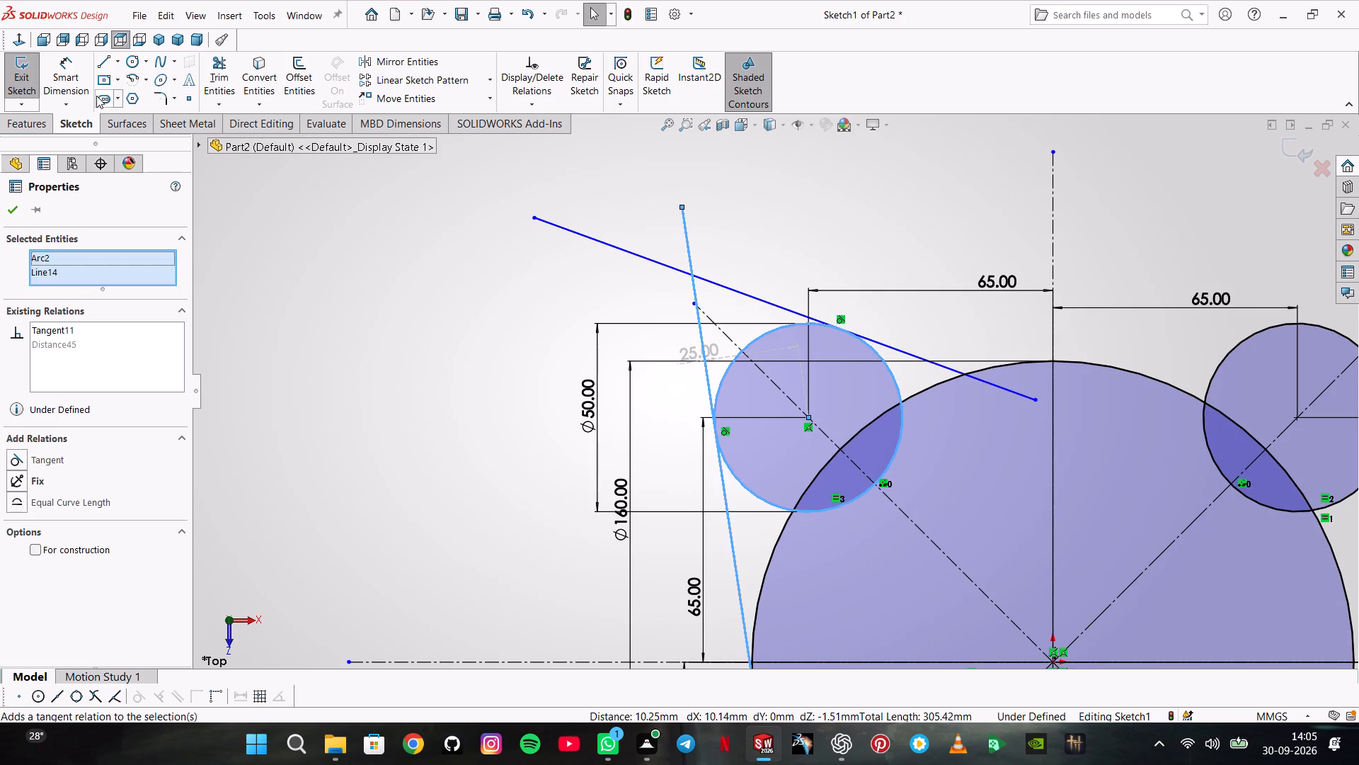
left_click(48, 67)
left_click(830, 443)
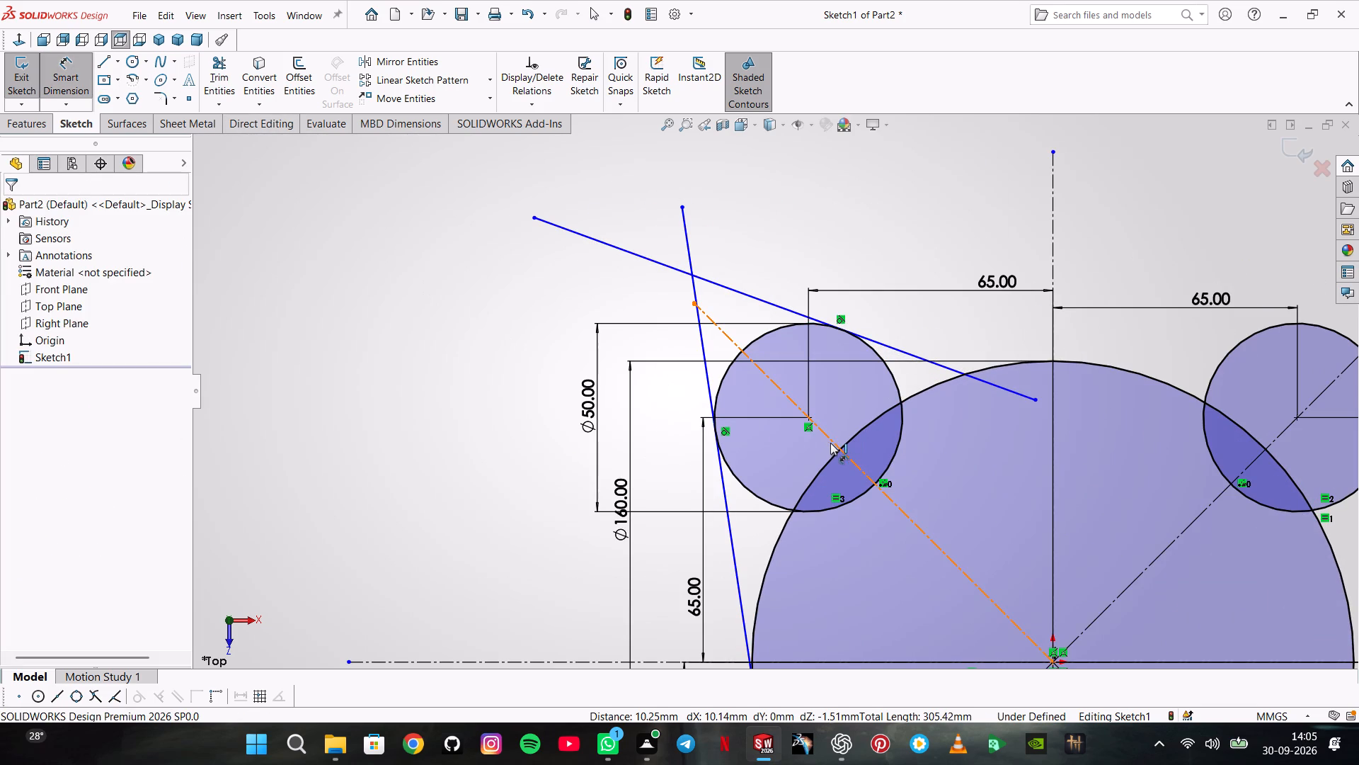
key("Escape")
left_click(943, 363)
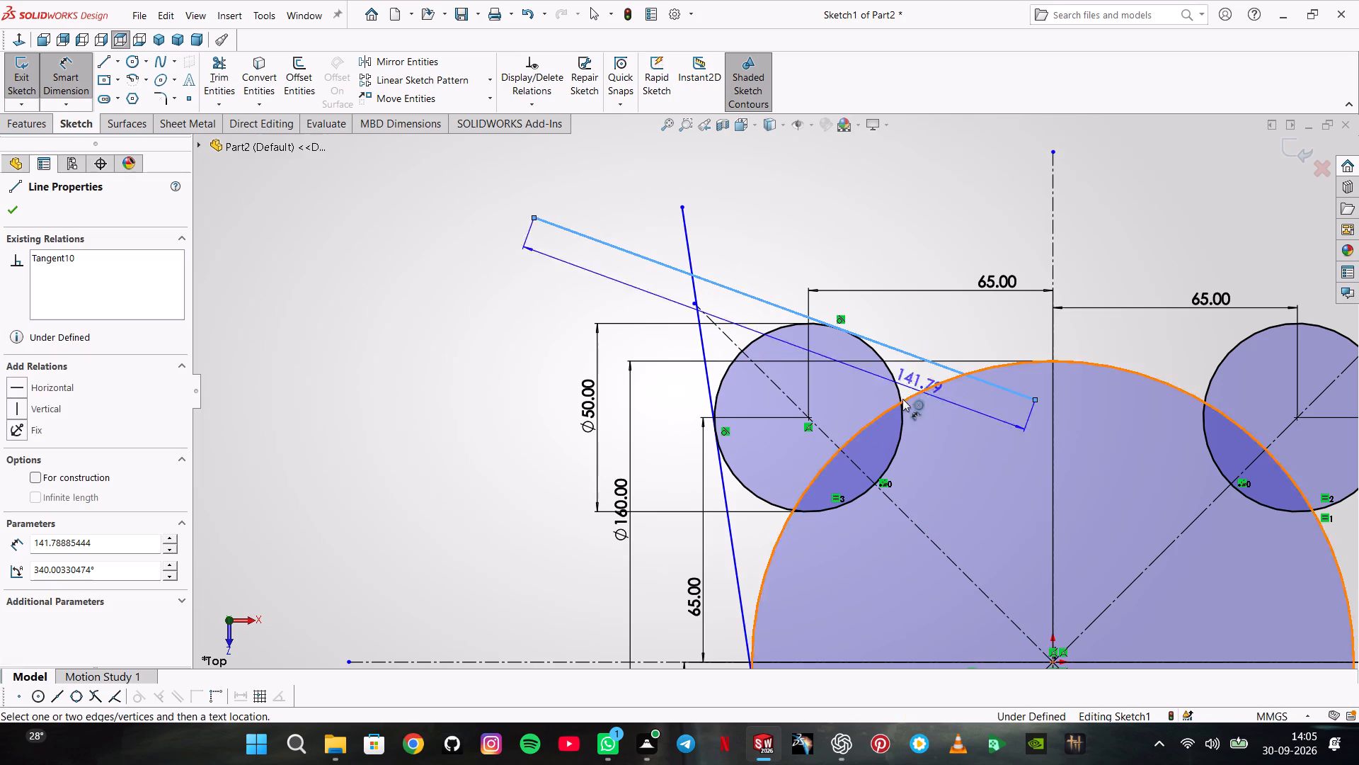
left_click(730, 543)
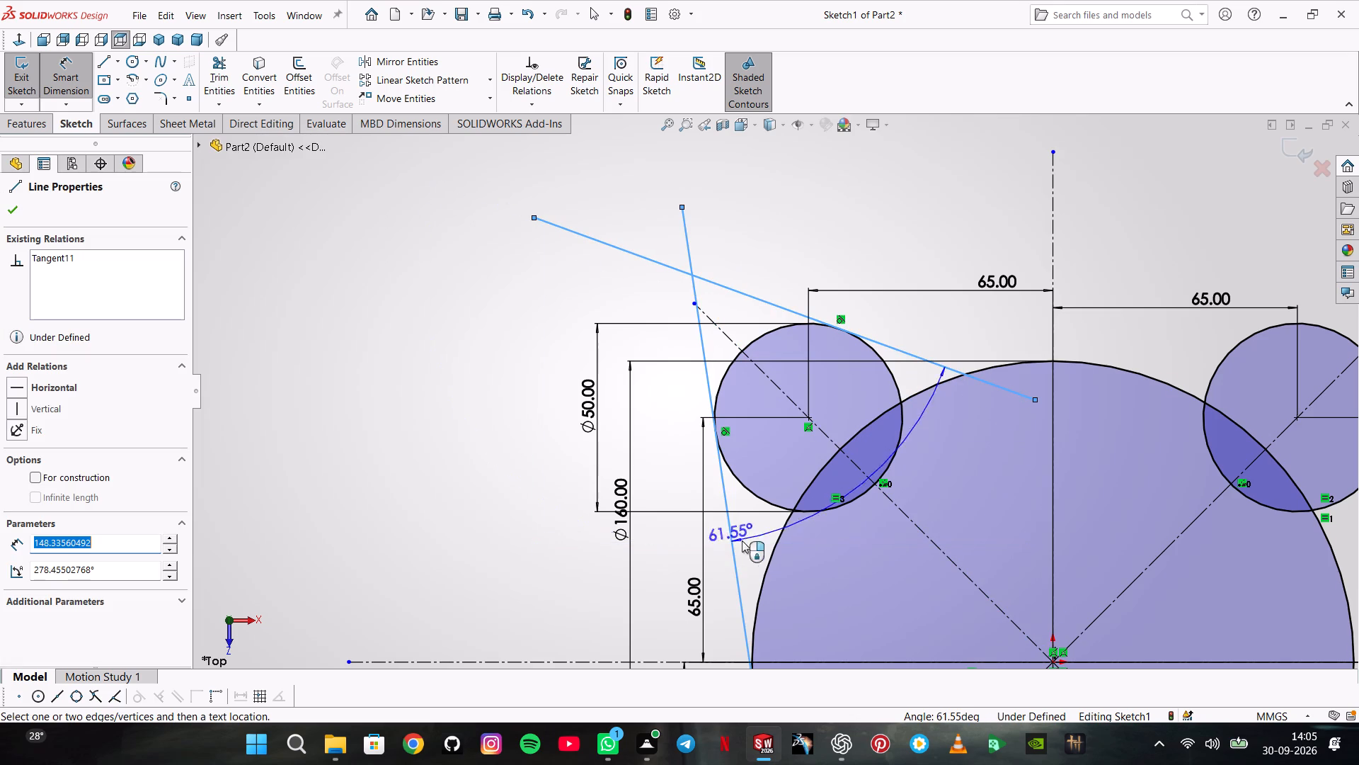
left_click(892, 521)
key("6")
key("0")
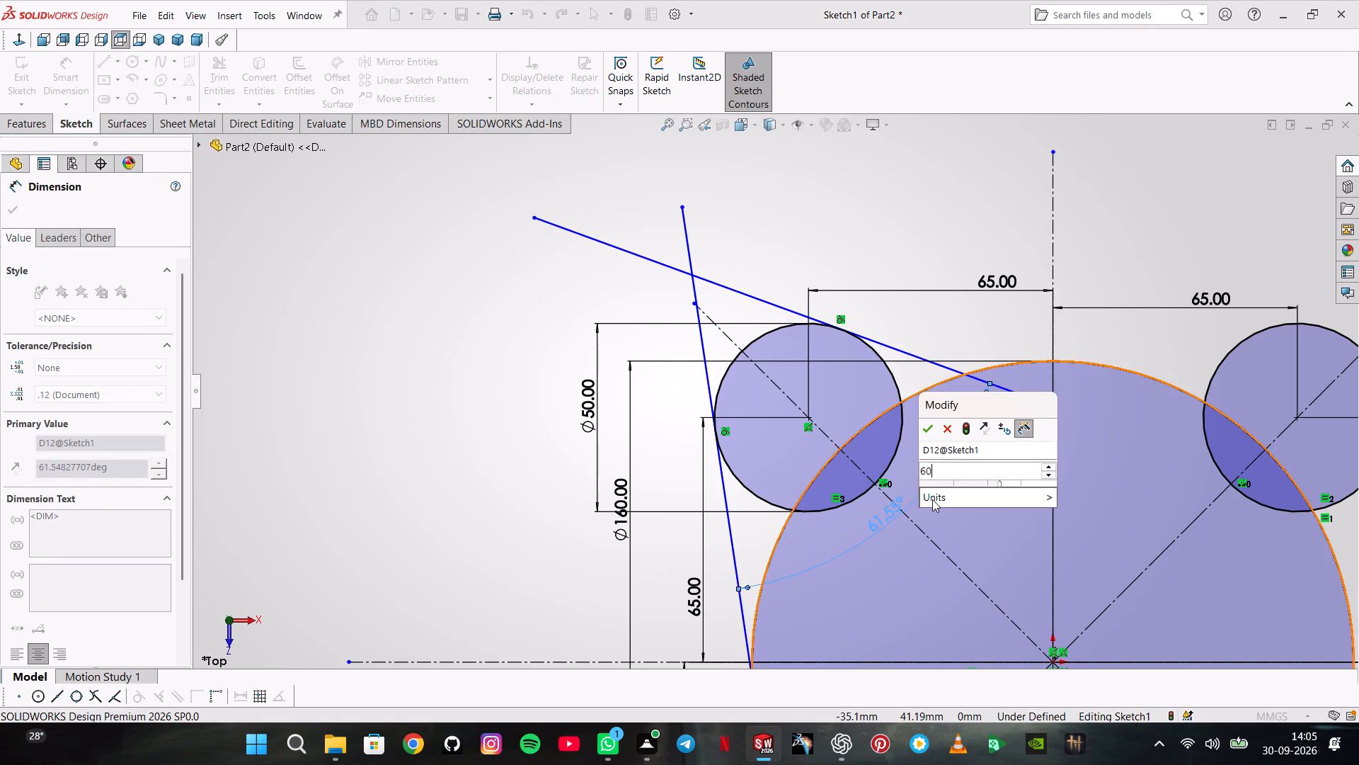
key("Return")
key("Escape")
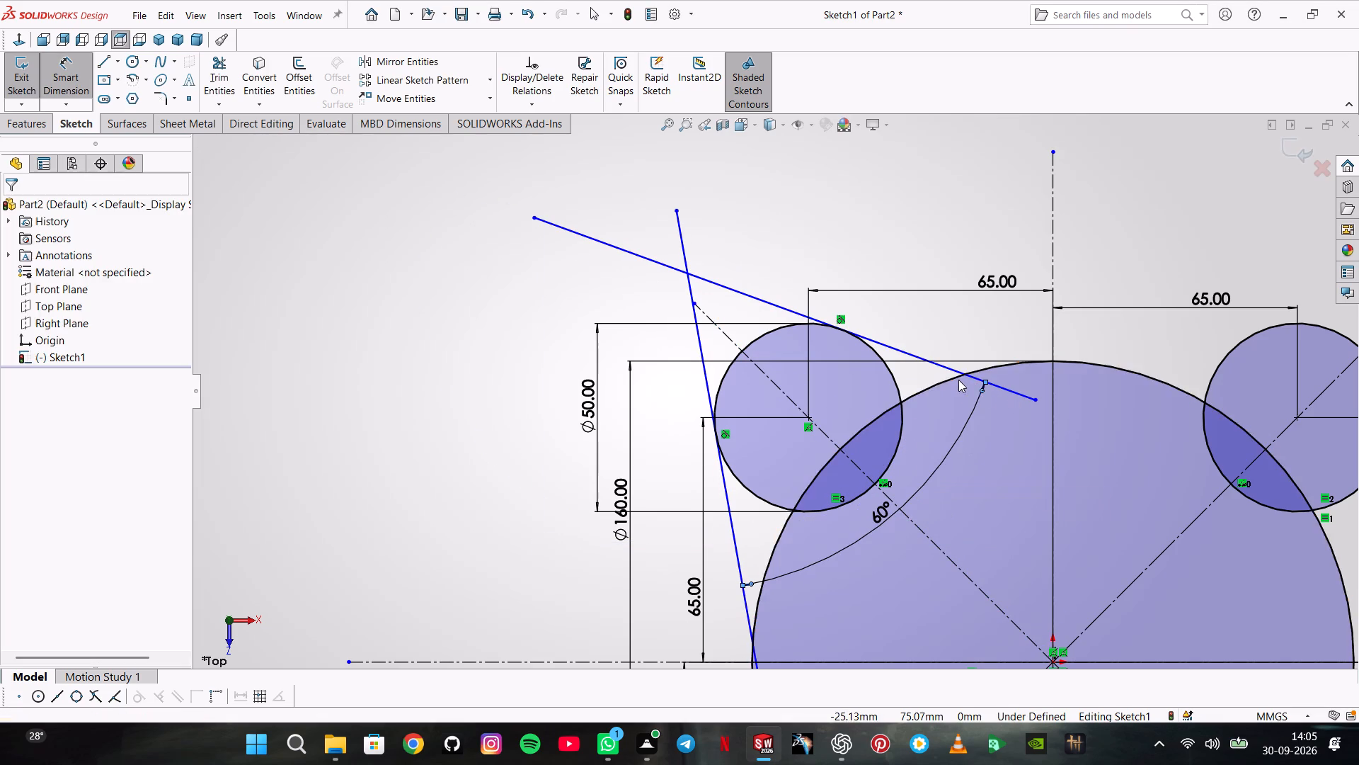
Dimension the angle between the upper-left diagonal centerline and the shallow tangent line as 30°.
left_click(74, 81)
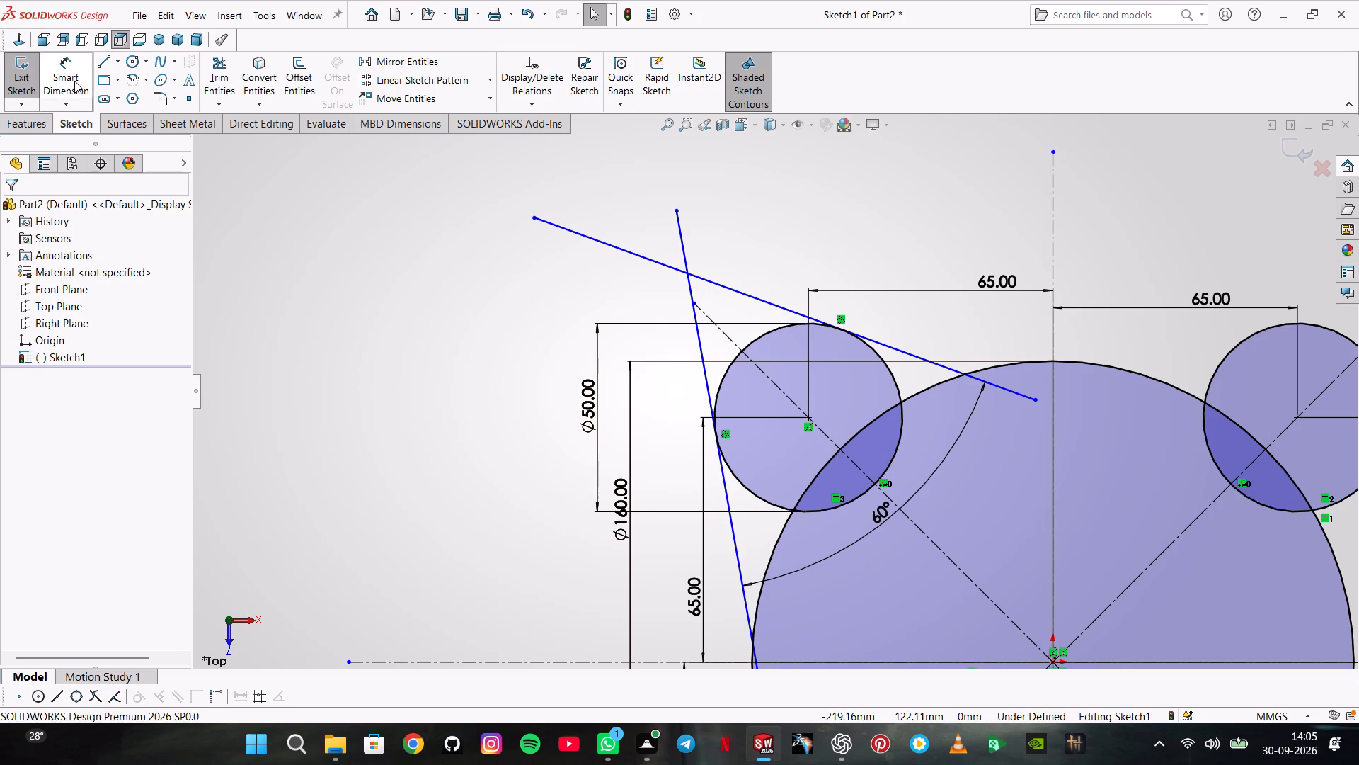
left_click(835, 441)
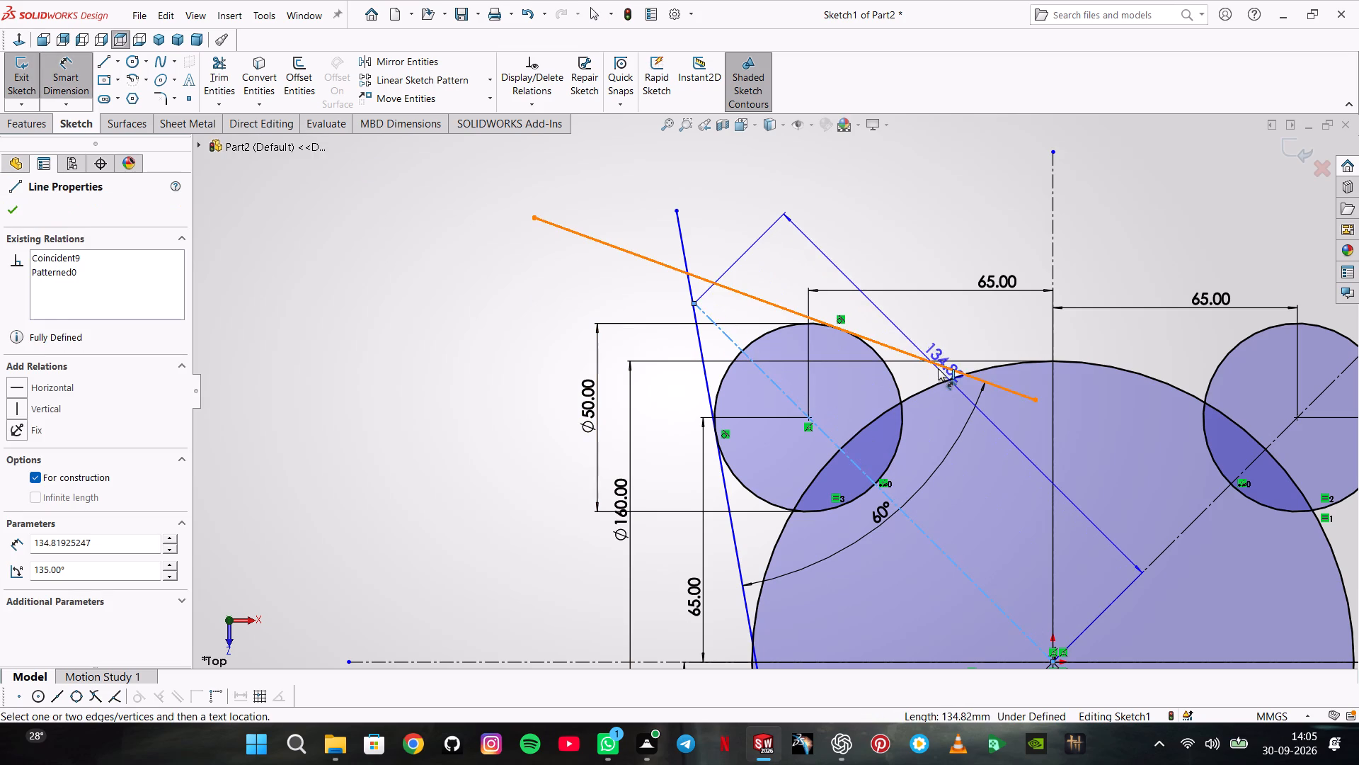
left_click(938, 368)
left_click(925, 434)
type("30")
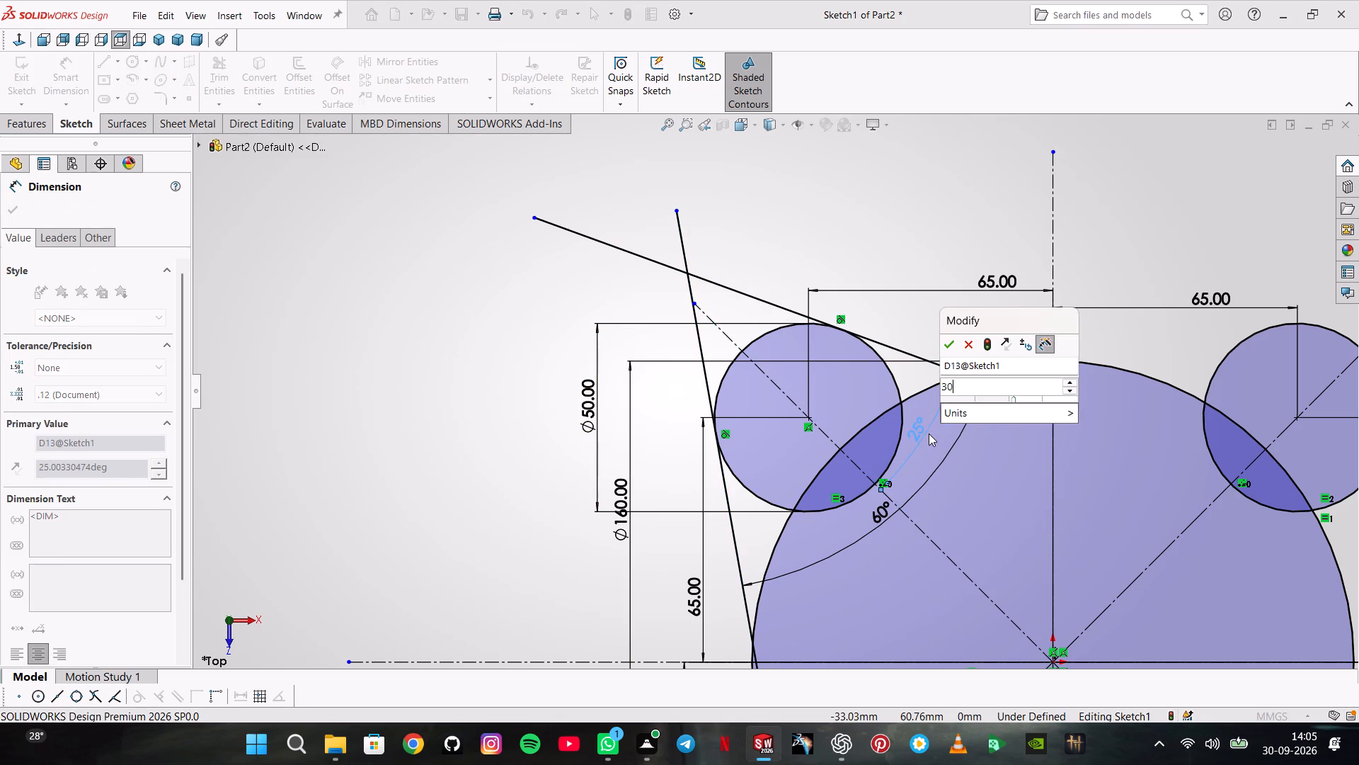
key("Return")
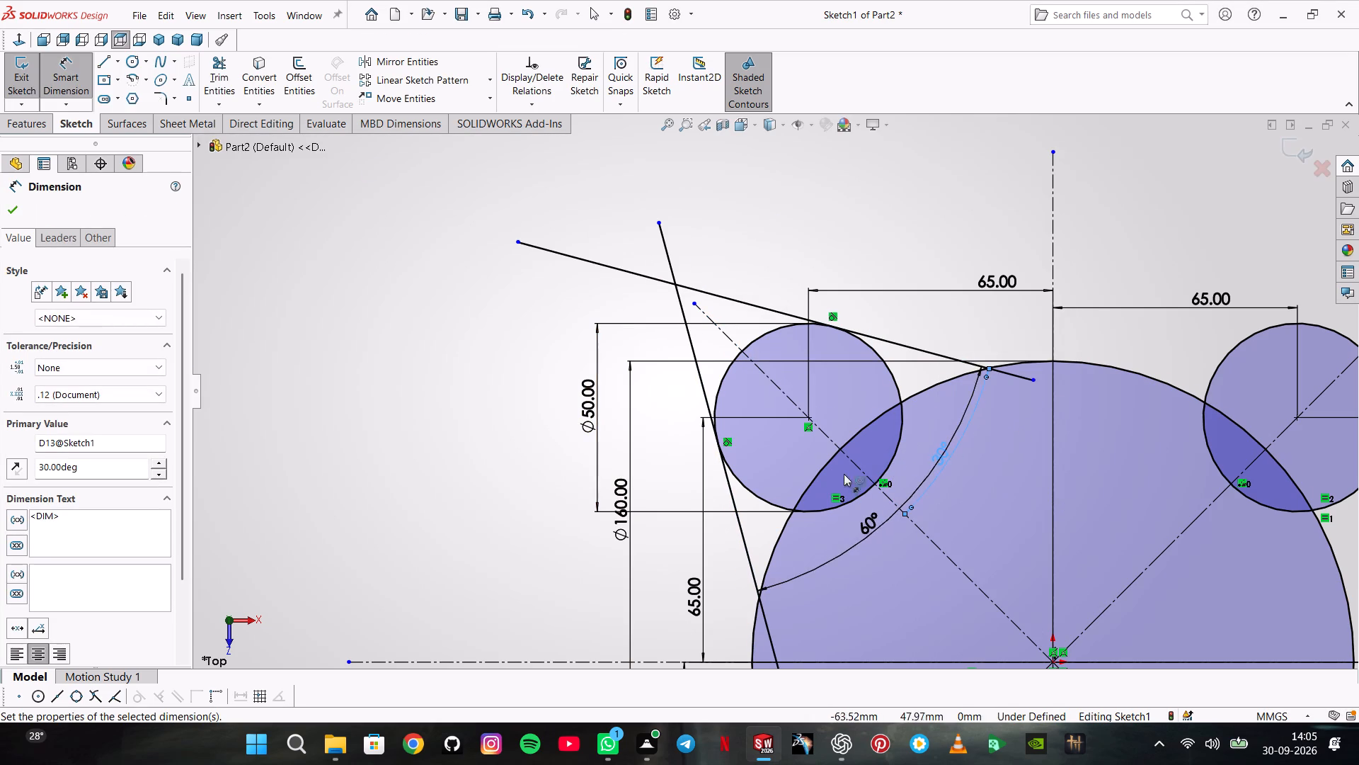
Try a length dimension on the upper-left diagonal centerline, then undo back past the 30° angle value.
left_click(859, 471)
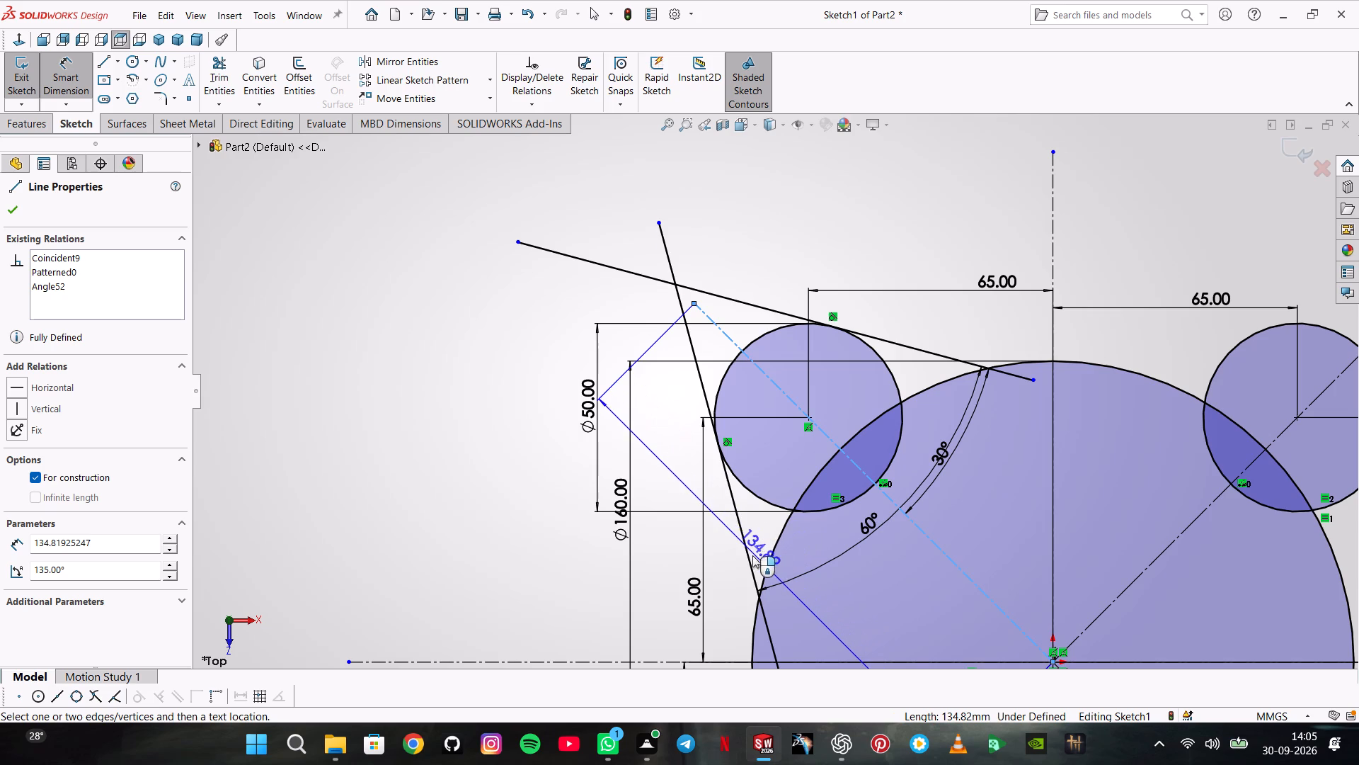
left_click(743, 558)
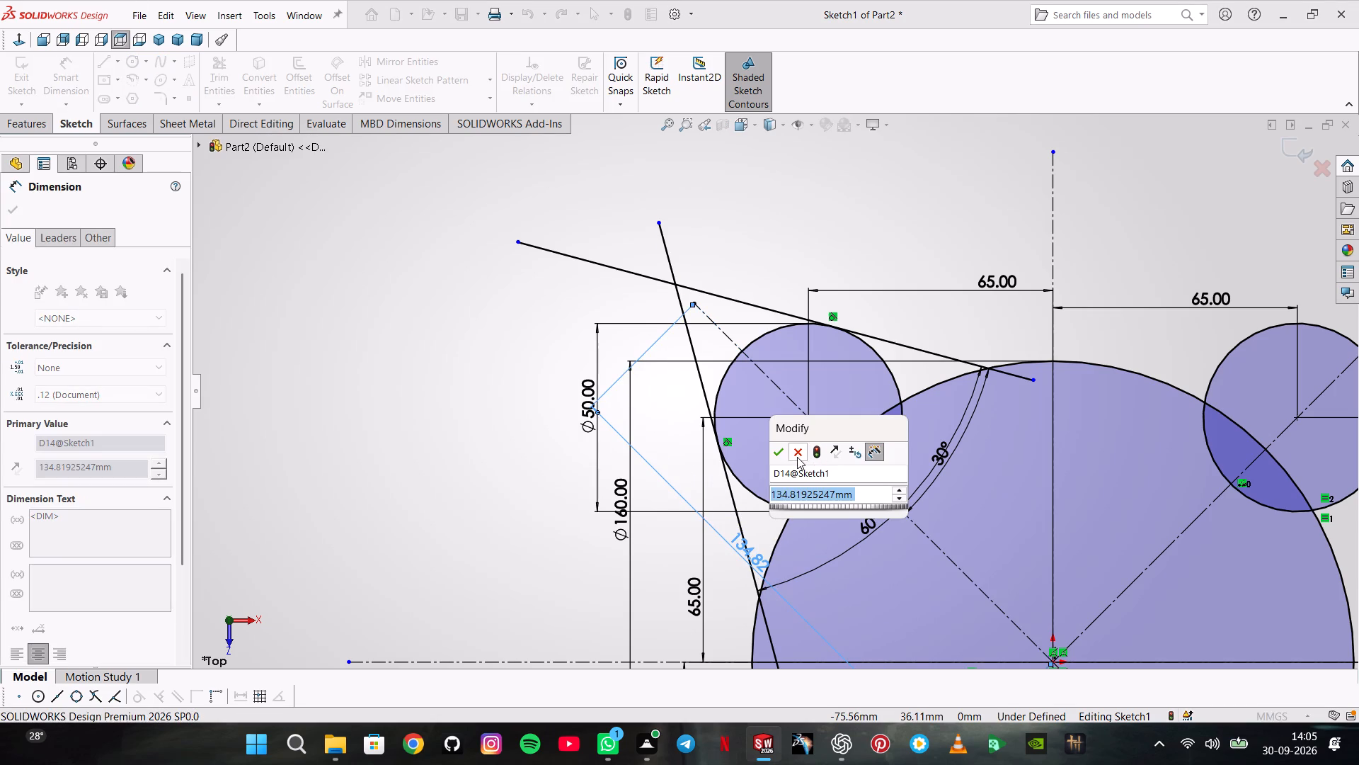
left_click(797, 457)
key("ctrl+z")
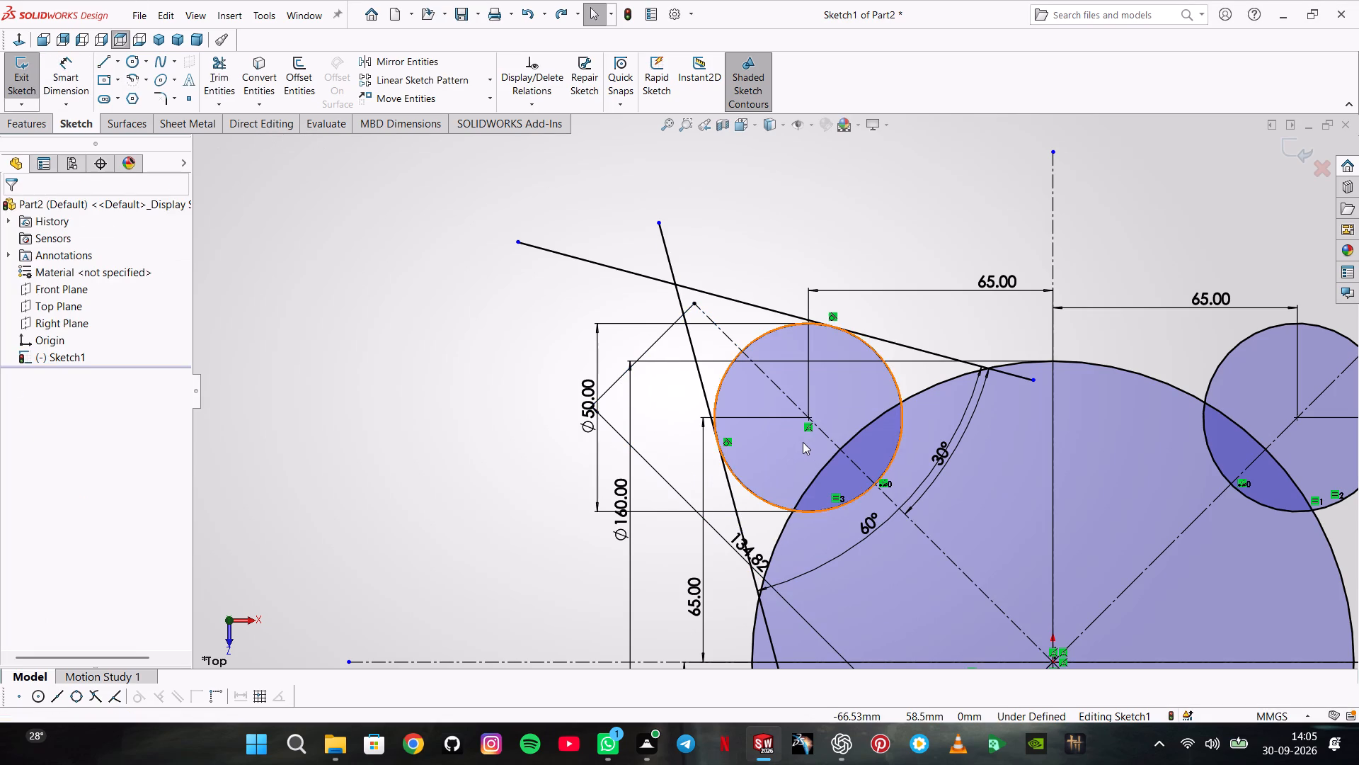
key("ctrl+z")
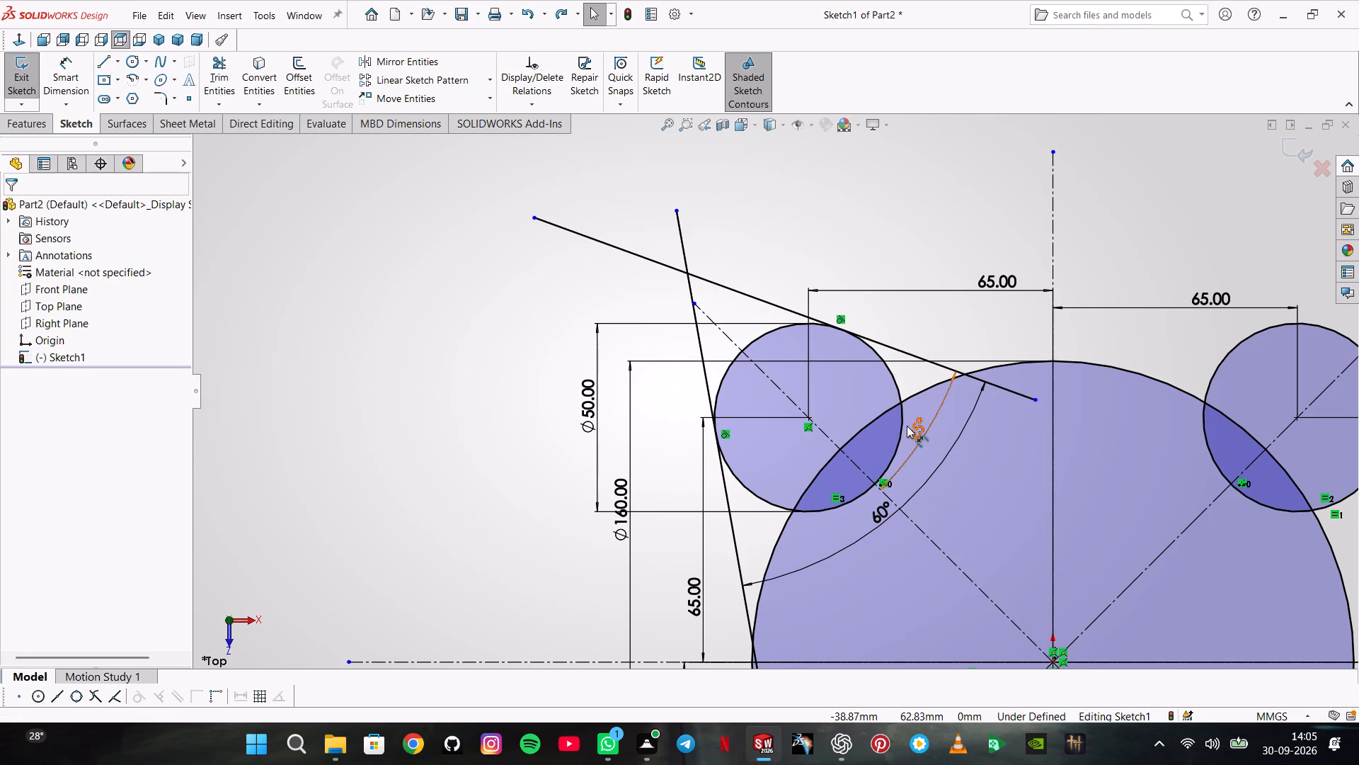
Set the angle between the upper-left diagonal centerline and the shallow tangent line to 30°.
double_click(908, 426)
double_click(923, 426)
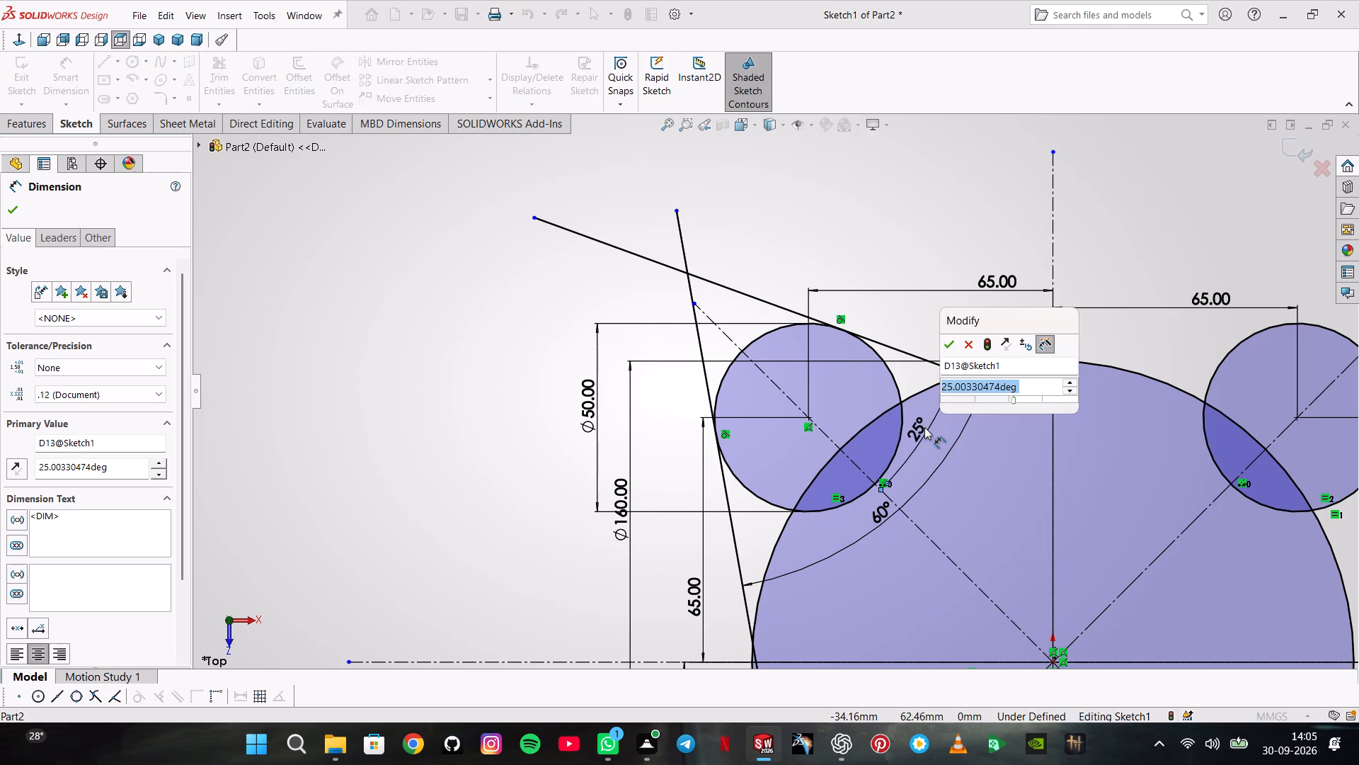
type("30")
key("Return")
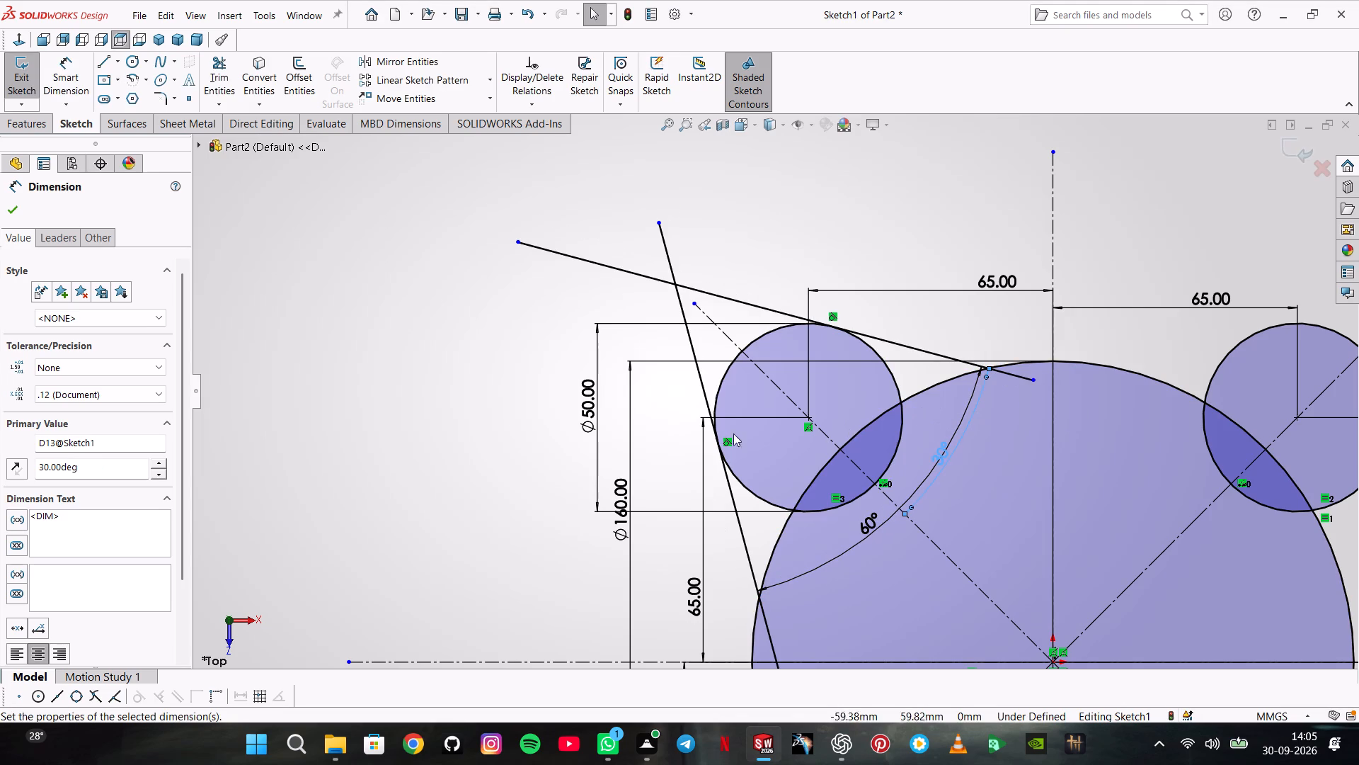
Add a driven angle dimension between the upper-left diagonal centerline and the steep tangent line.
left_click(89, 82)
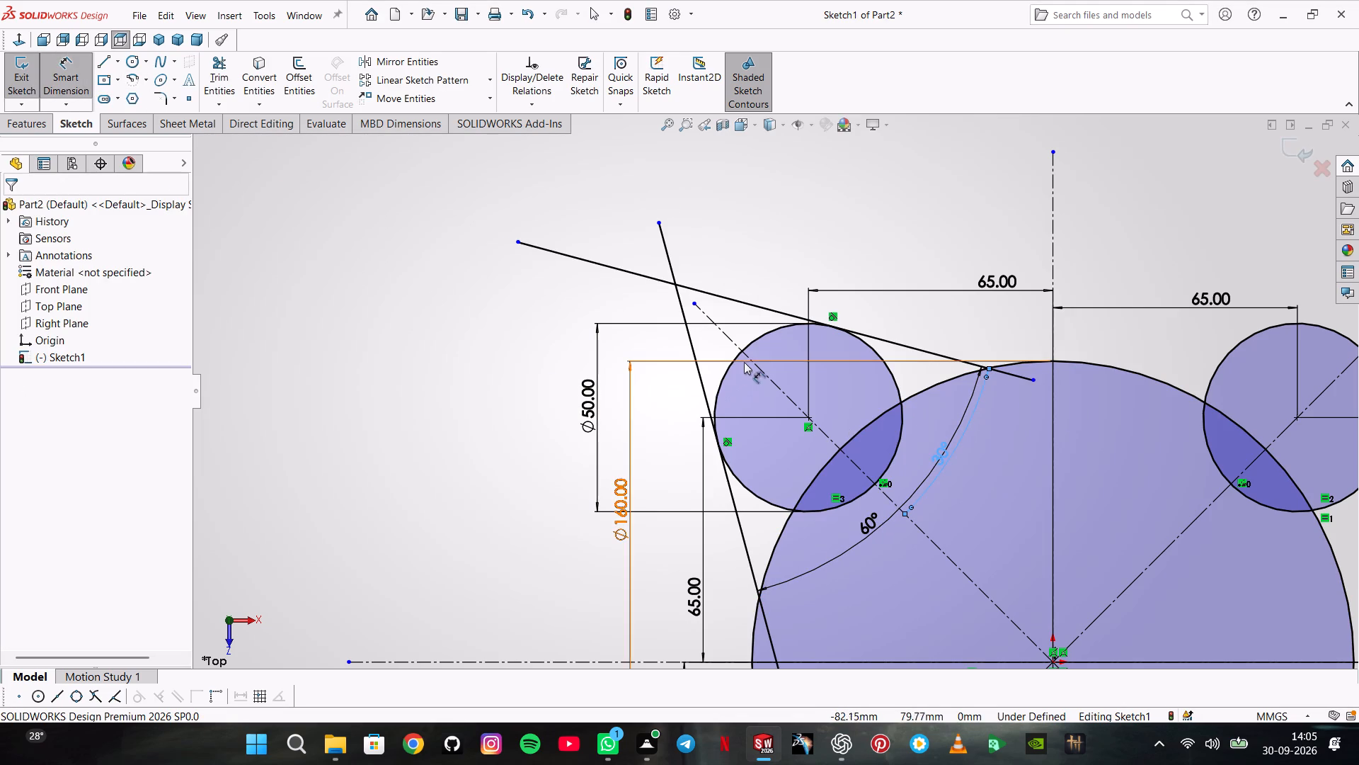
left_click(752, 363)
left_click(707, 402)
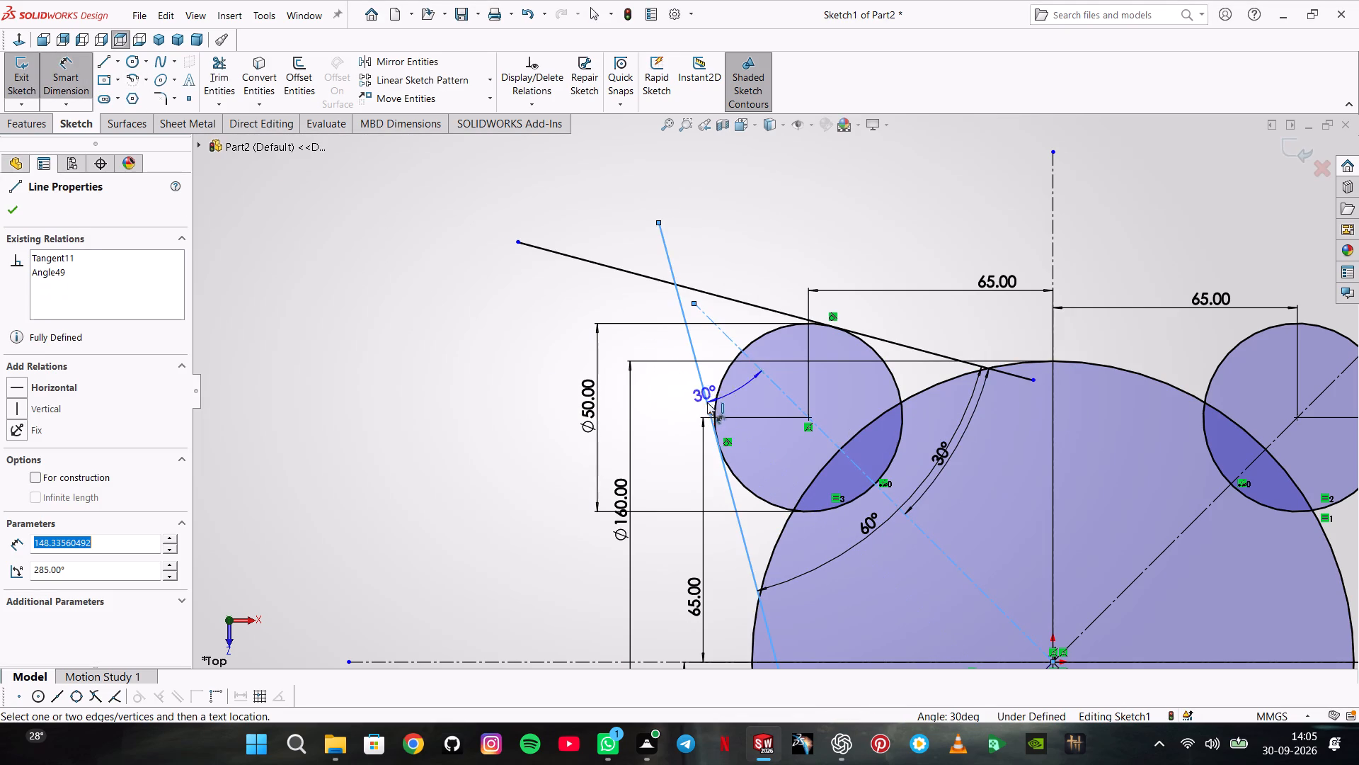
left_click(815, 538)
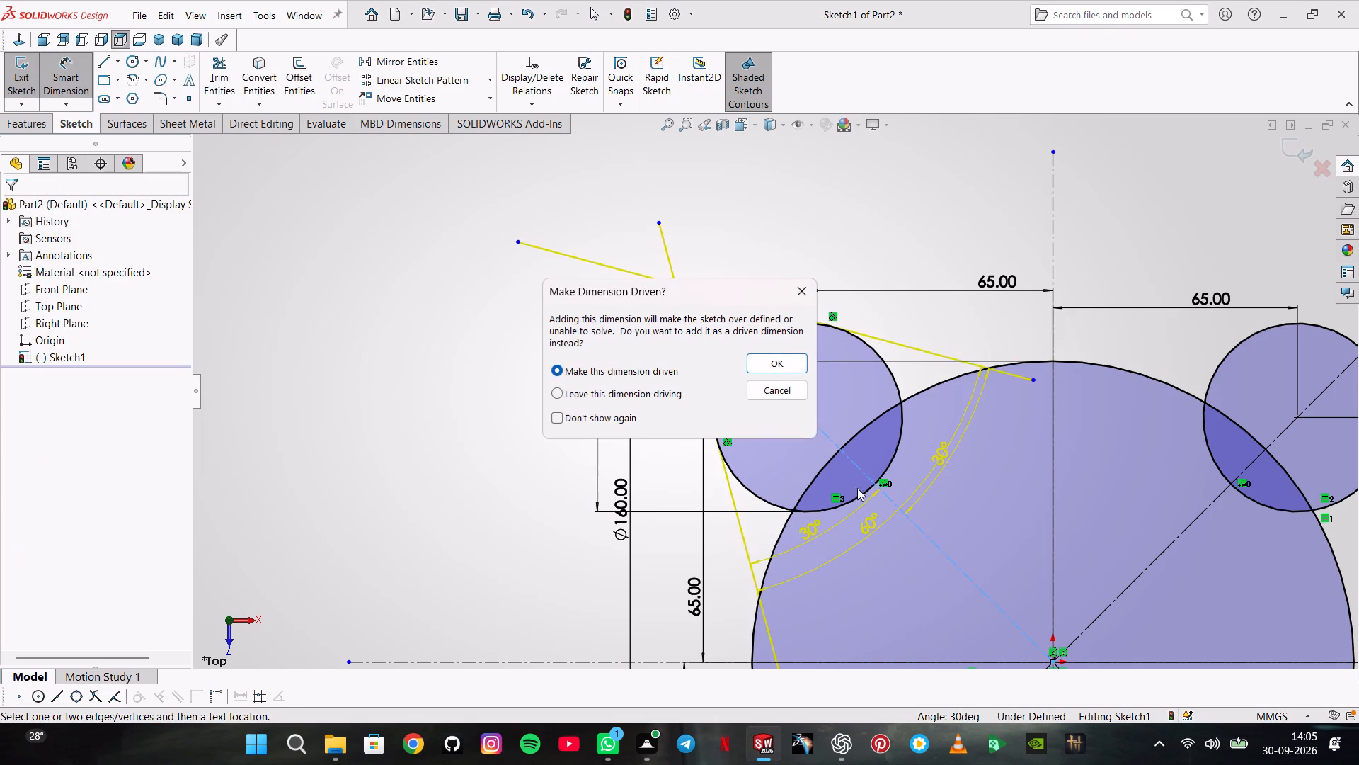
left_click(790, 359)
Reposition the 60° and both 30° angle dimensions farther from the upper-left circle, toward the sketch centre.
left_click_drag(868, 523, 866, 524)
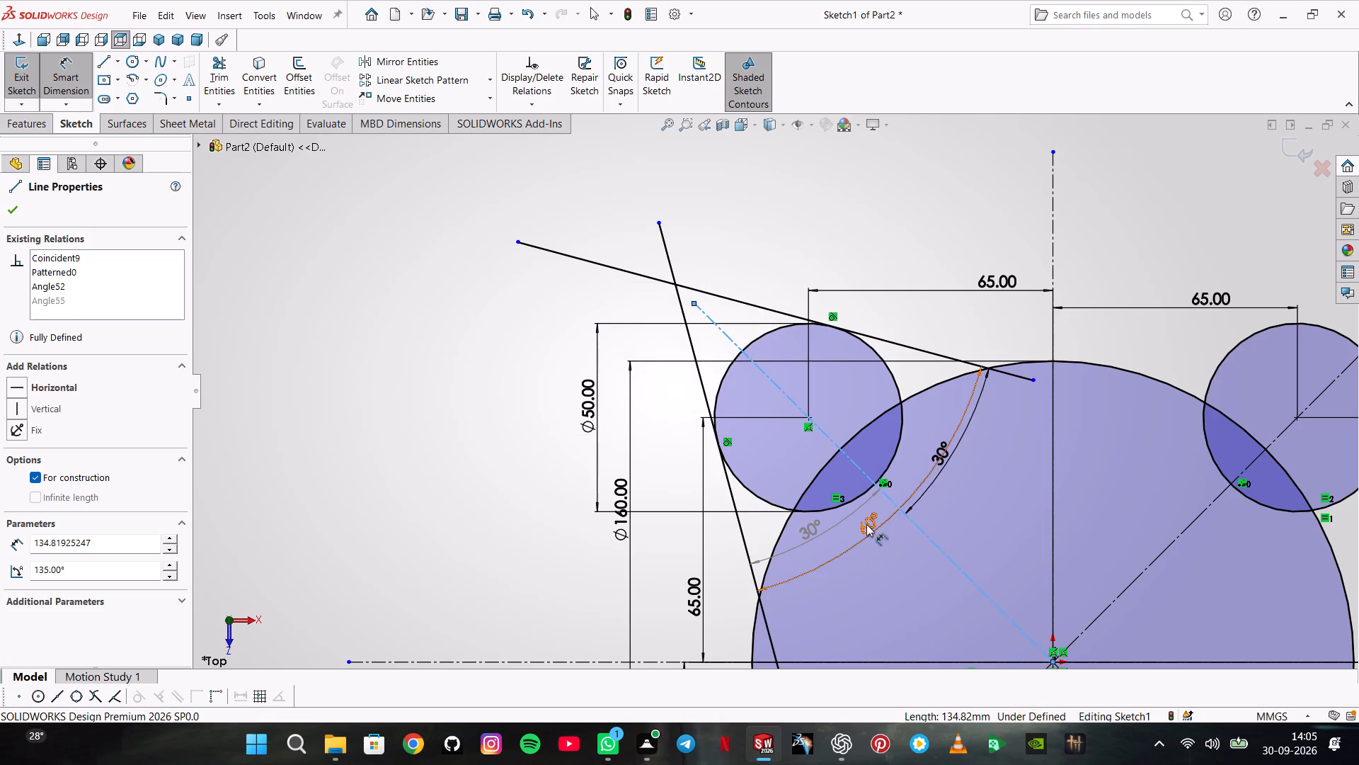
left_click_drag(866, 524, 940, 596)
left_click(908, 443)
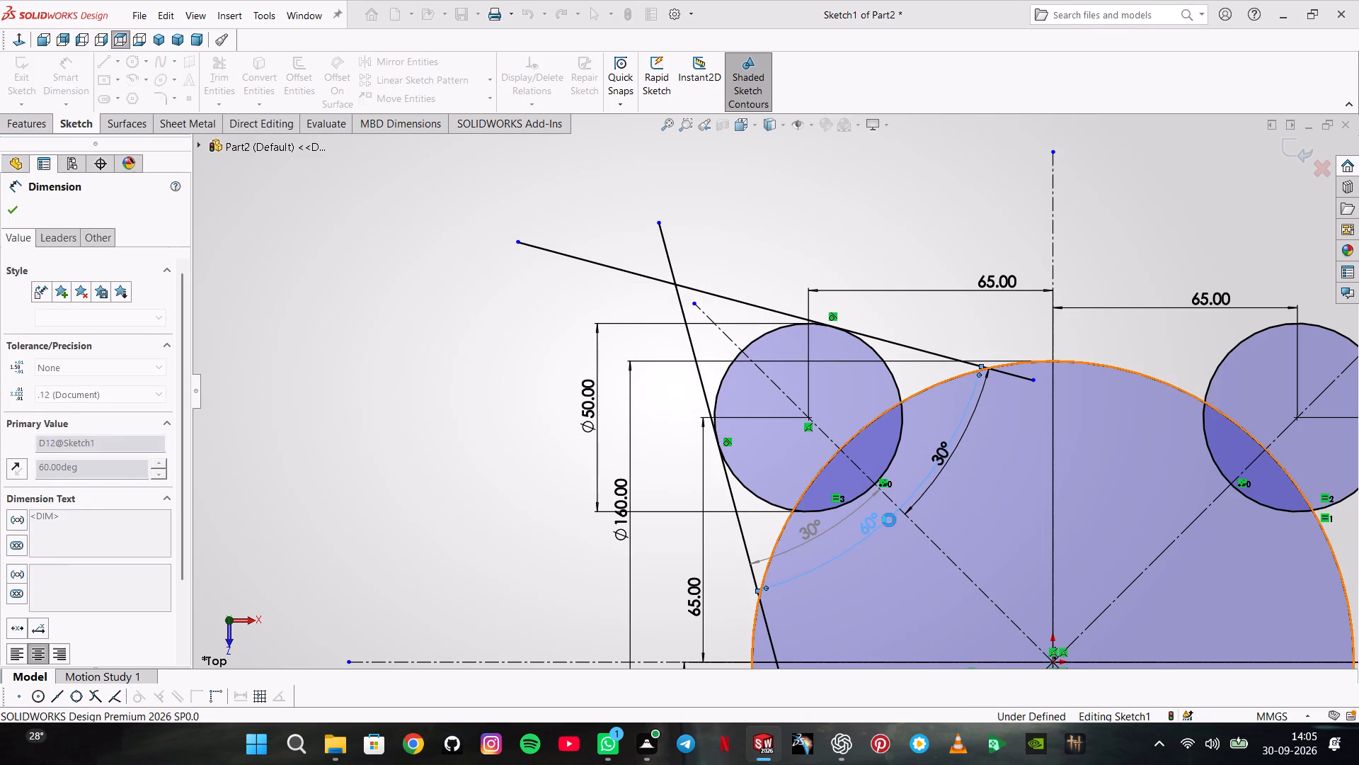
left_click_drag(865, 528, 930, 558)
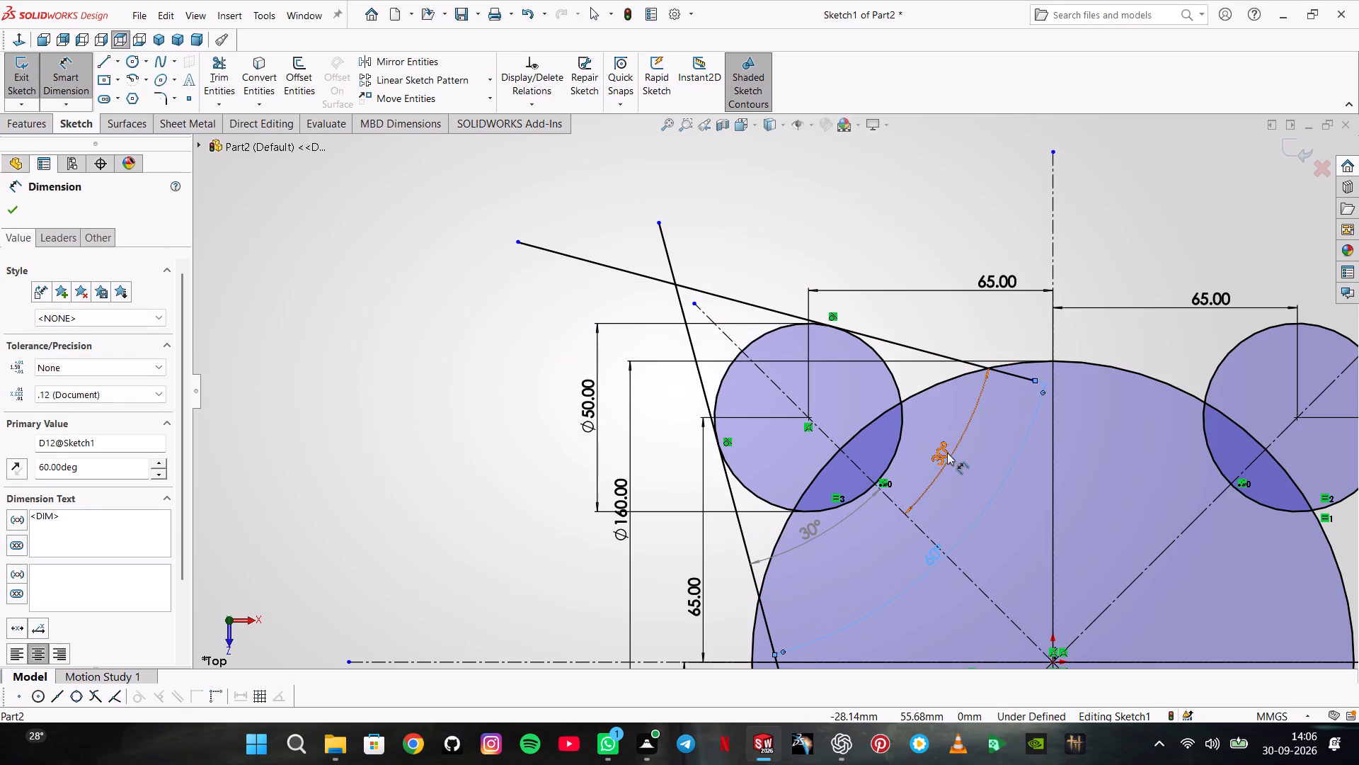
left_click_drag(947, 451, 977, 459)
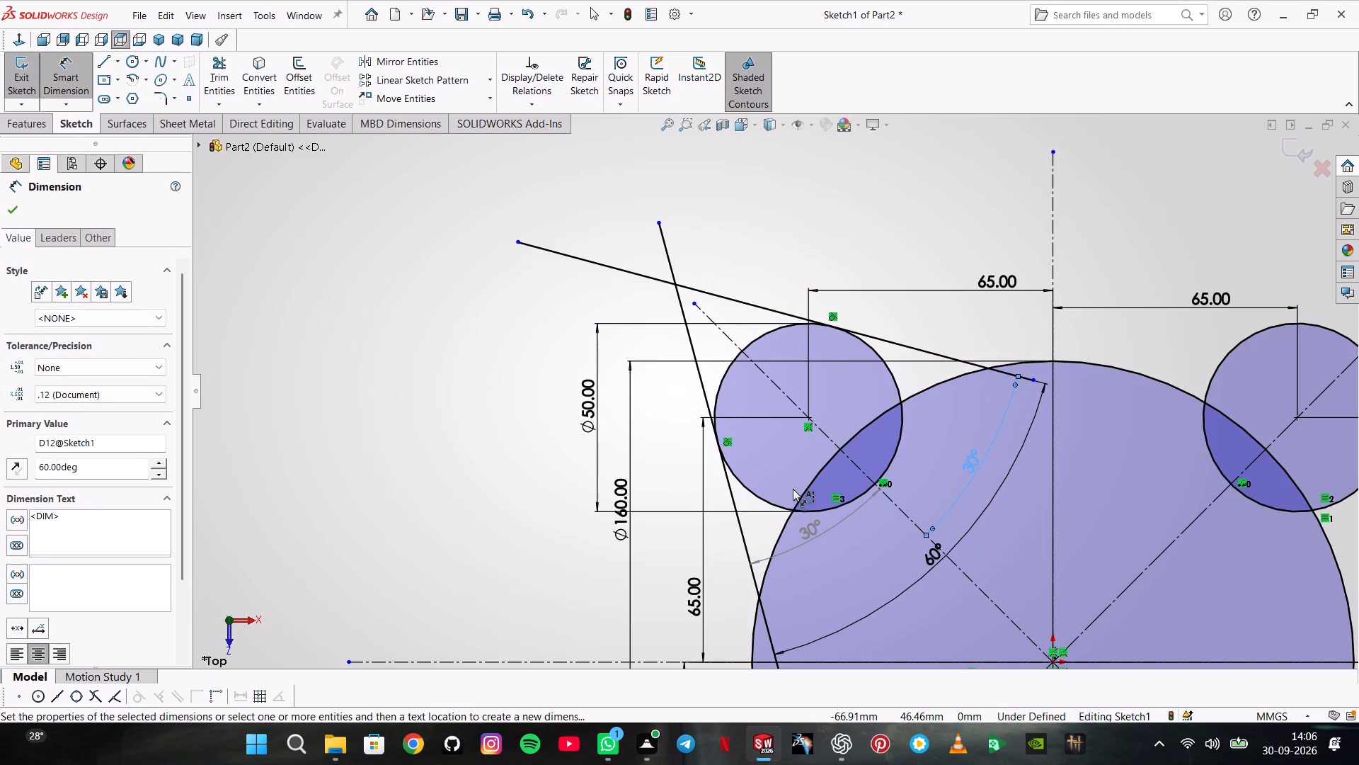
left_click_drag(803, 528, 848, 576)
left_click_drag(4, 193, 6, 203)
left_click(11, 217)
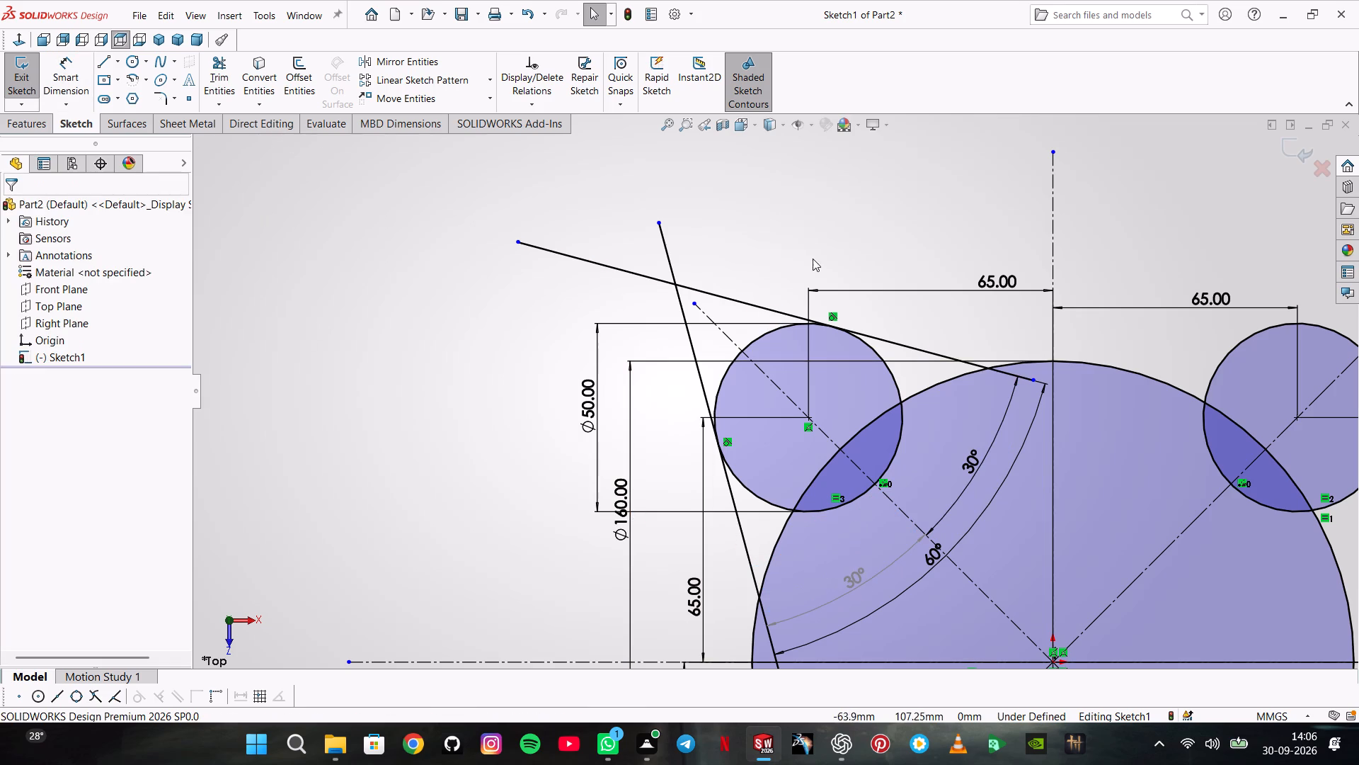
left_click(796, 239)
Trim the outer ends of the steep and shallow lines back to their tangent points on the upper-left circle.
left_click(201, 60)
left_click_drag(574, 254, 585, 261)
left_click(666, 254)
left_click(646, 275)
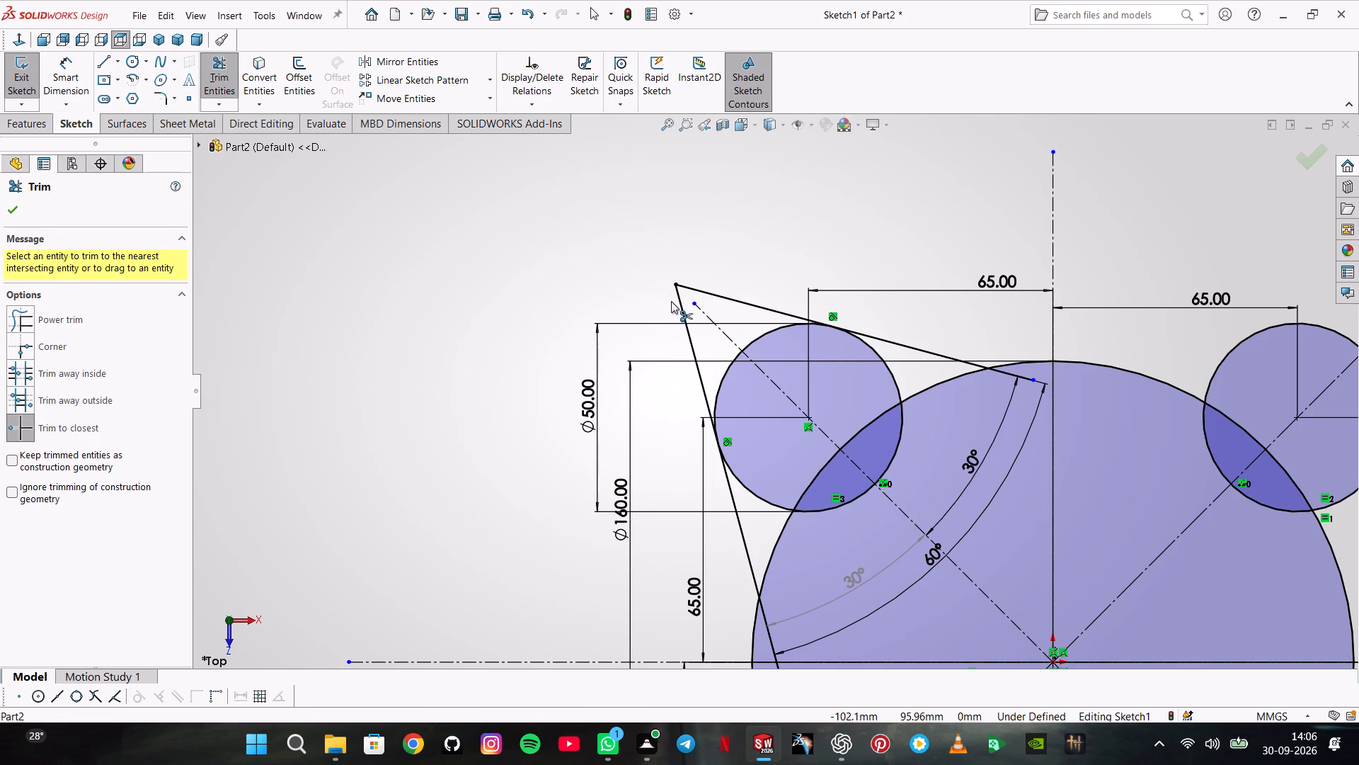
left_click(679, 301)
left_click(723, 296)
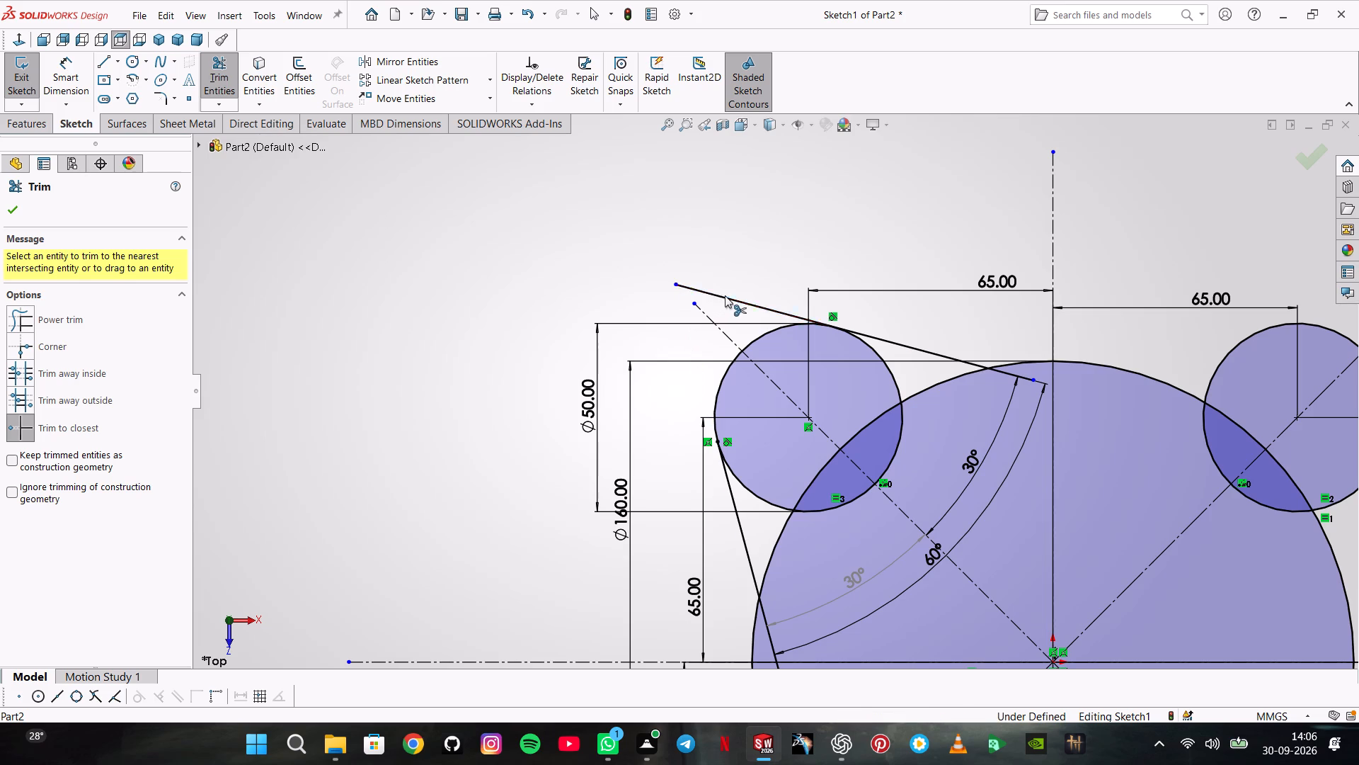
Trim away the upper-left 50 mm circle's inner arcs and the 160 mm circle's arc between the two tangent lines.
left_click(898, 386)
left_click(898, 433)
left_click(847, 501)
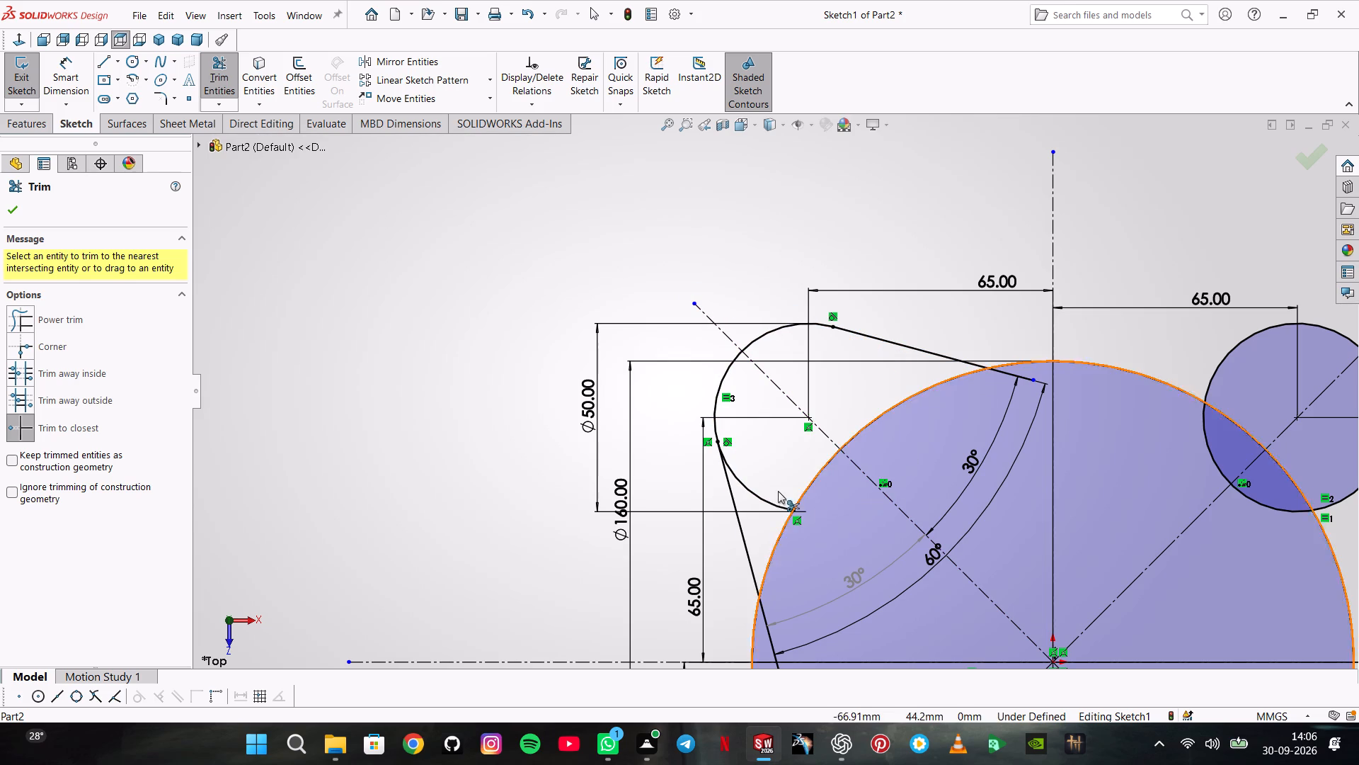
left_click(756, 499)
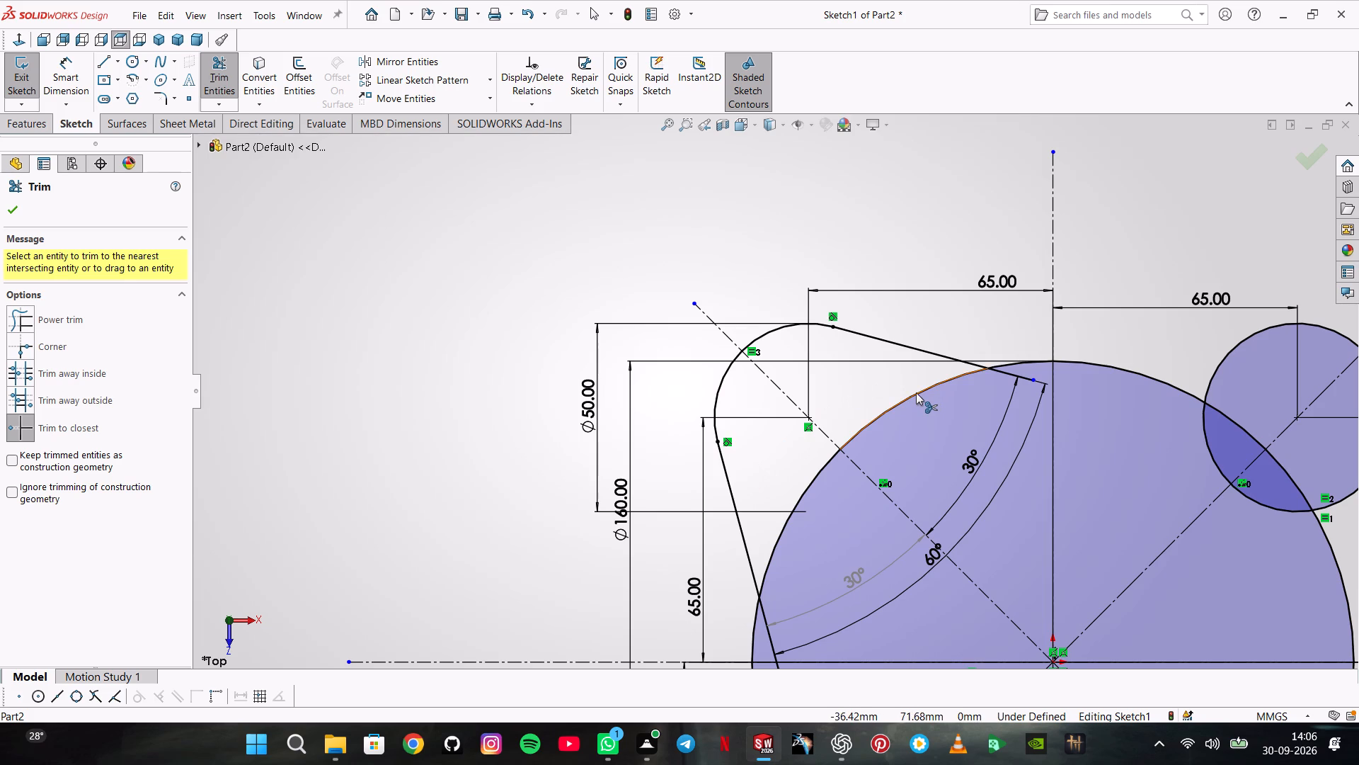
left_click(916, 392)
left_click(802, 480)
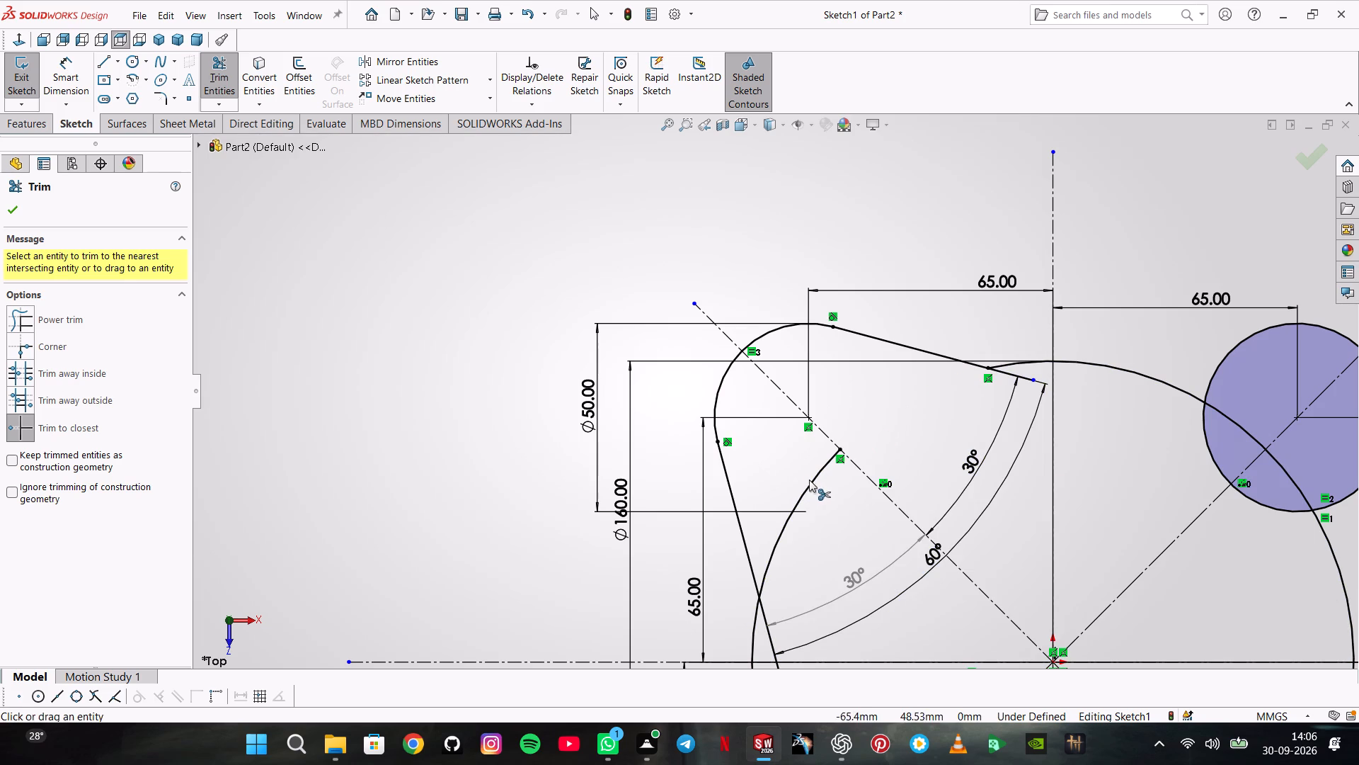
left_click(810, 480)
Trim the ends of both tangent lines that extend inside the 160 mm circle.
scroll(898, 419, "up", 2)
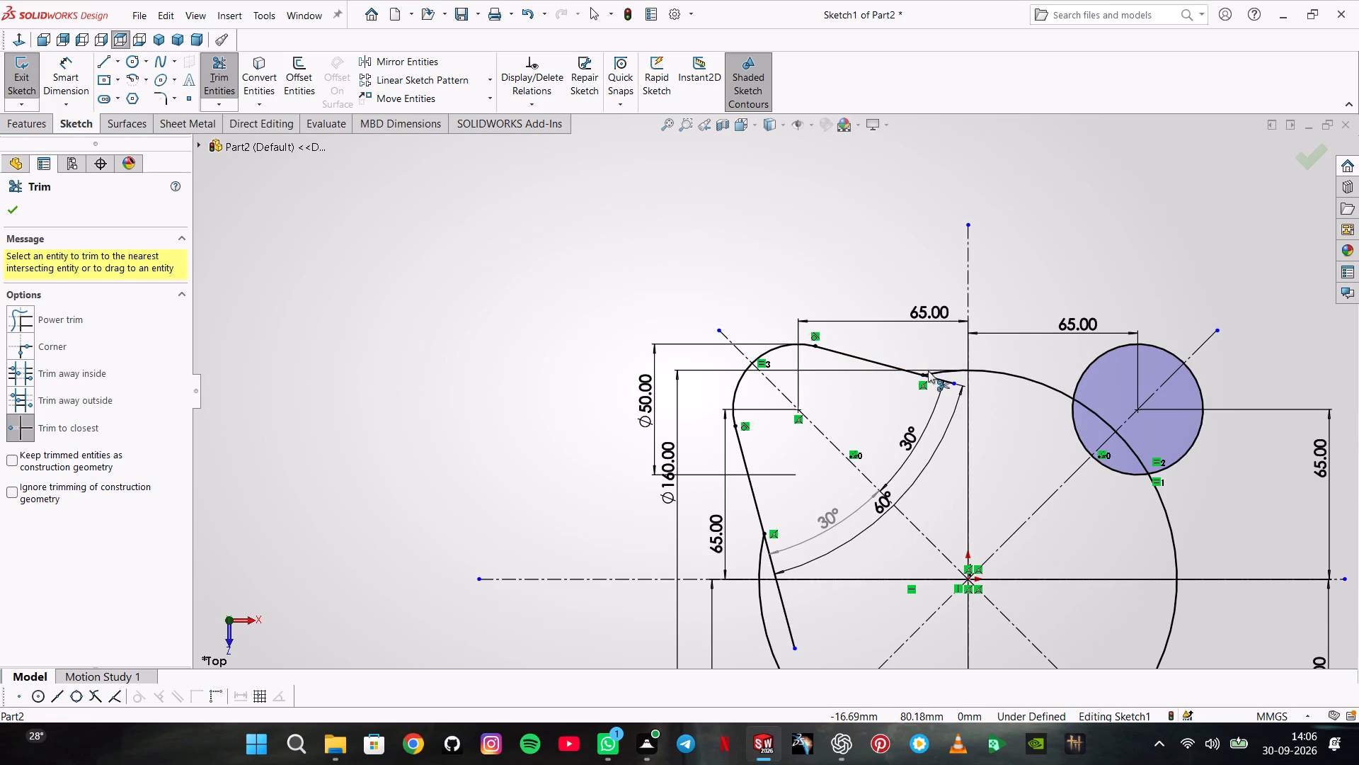
left_click(942, 379)
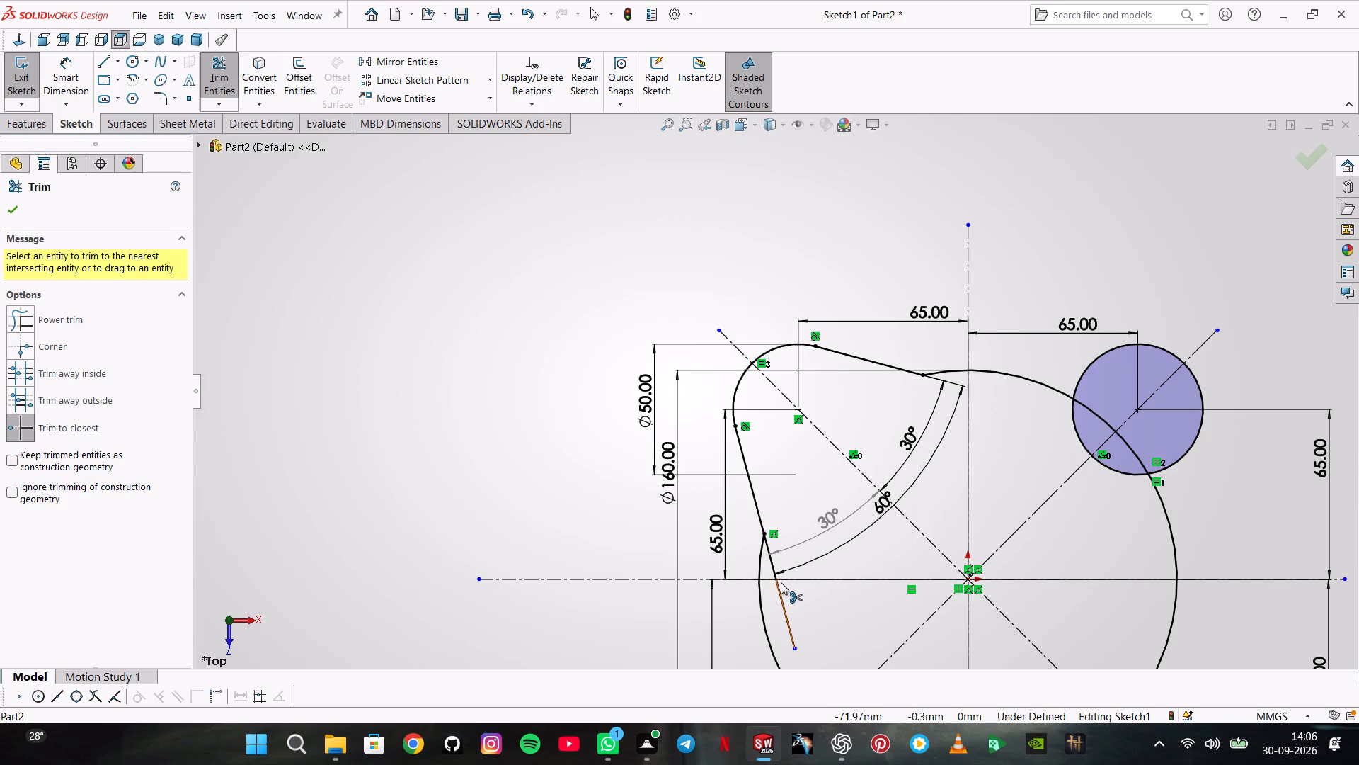
left_click(782, 586)
left_click(773, 565)
left_click(783, 600)
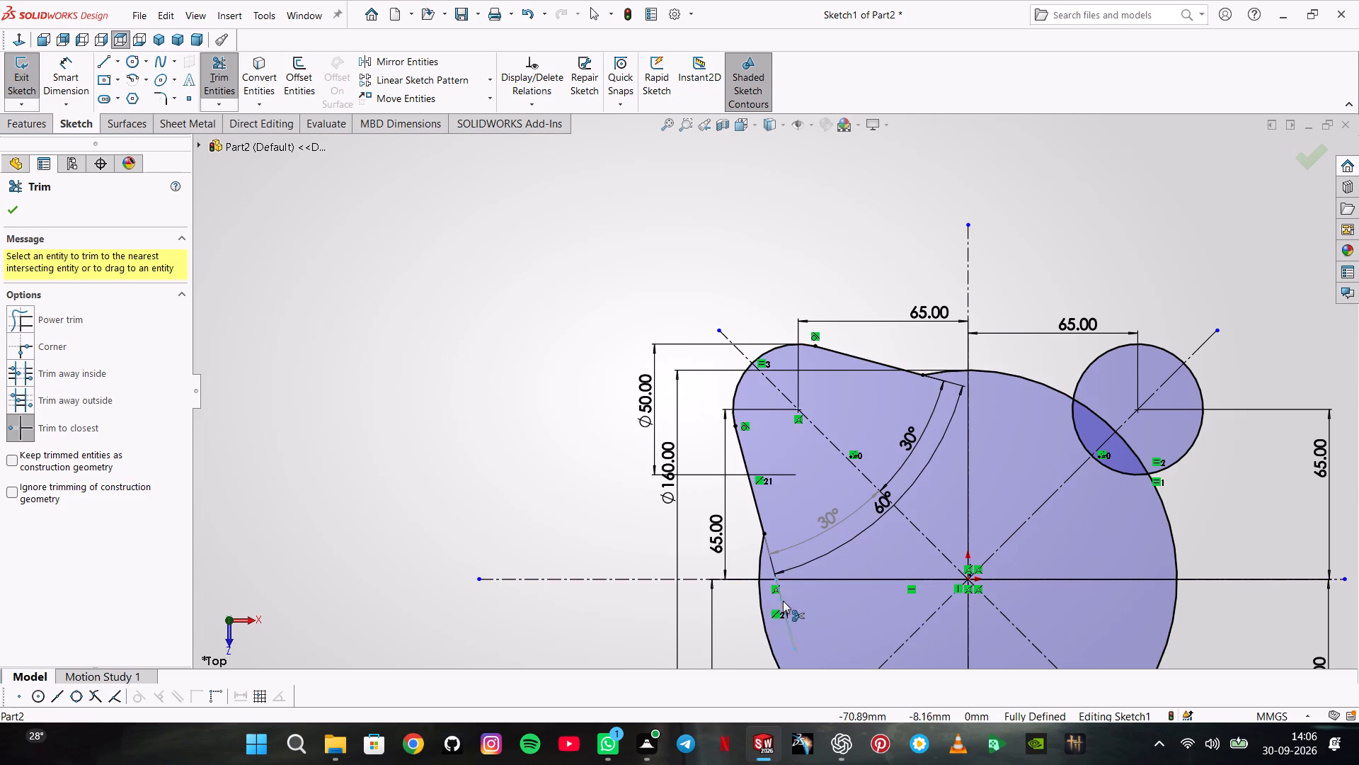
key("Escape")
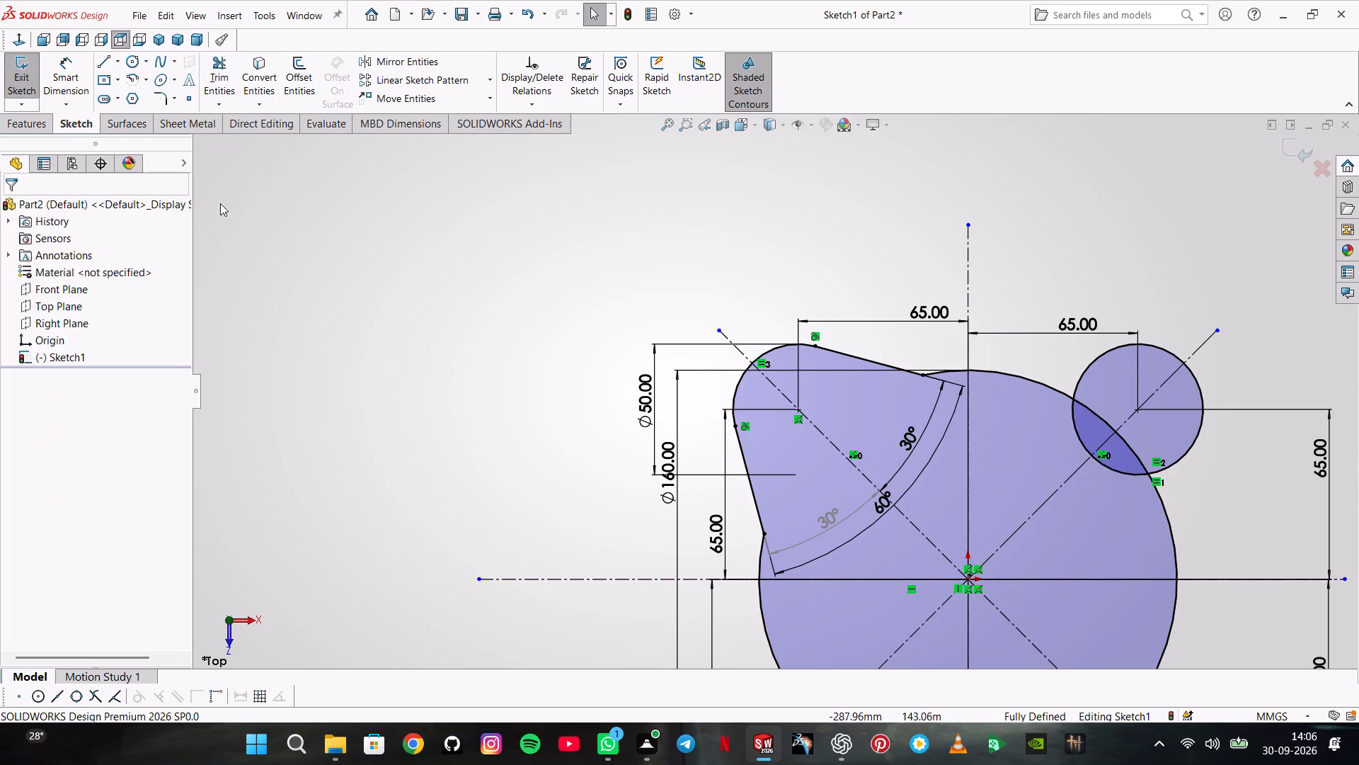
Circular-pattern the two tangent lines around the origin with 4 equally spaced instances over 360°.
left_click(490, 77)
left_click(486, 118)
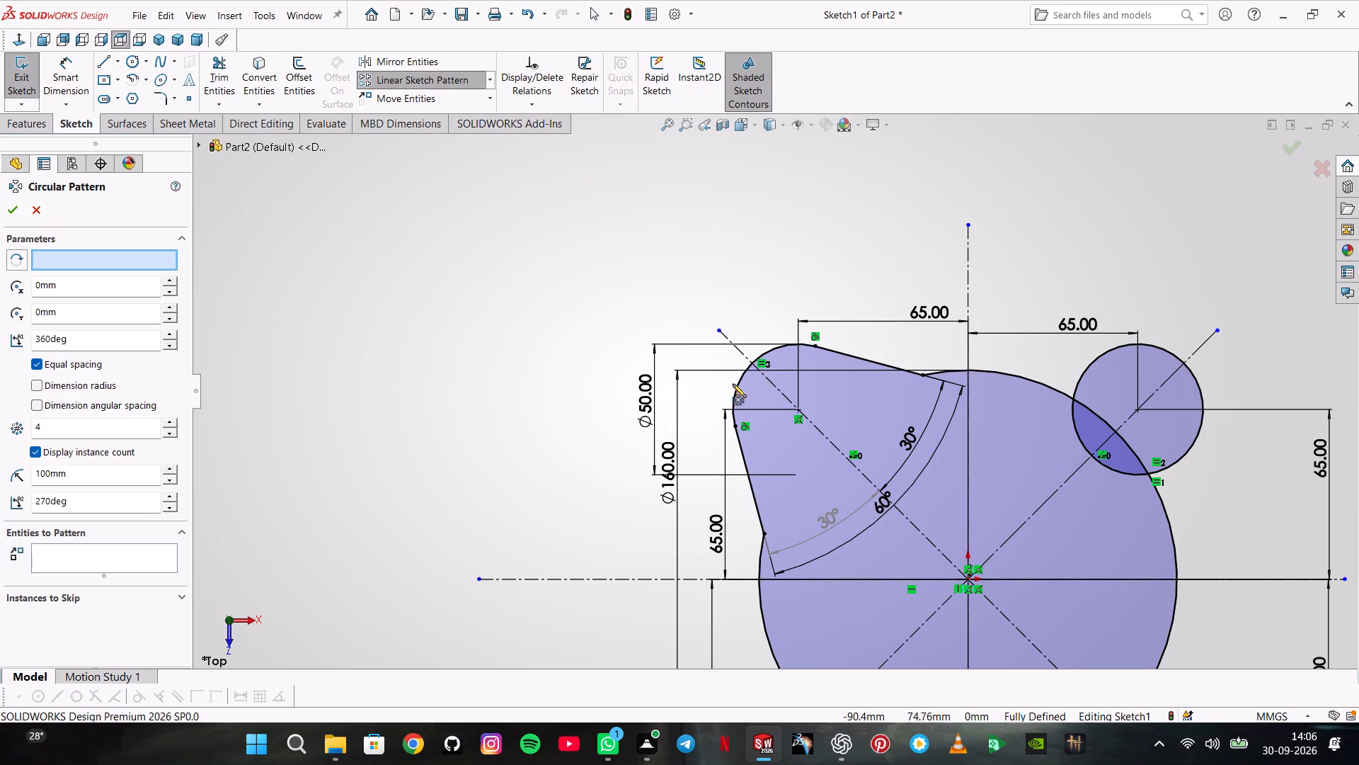
left_click(740, 446)
left_click(856, 356)
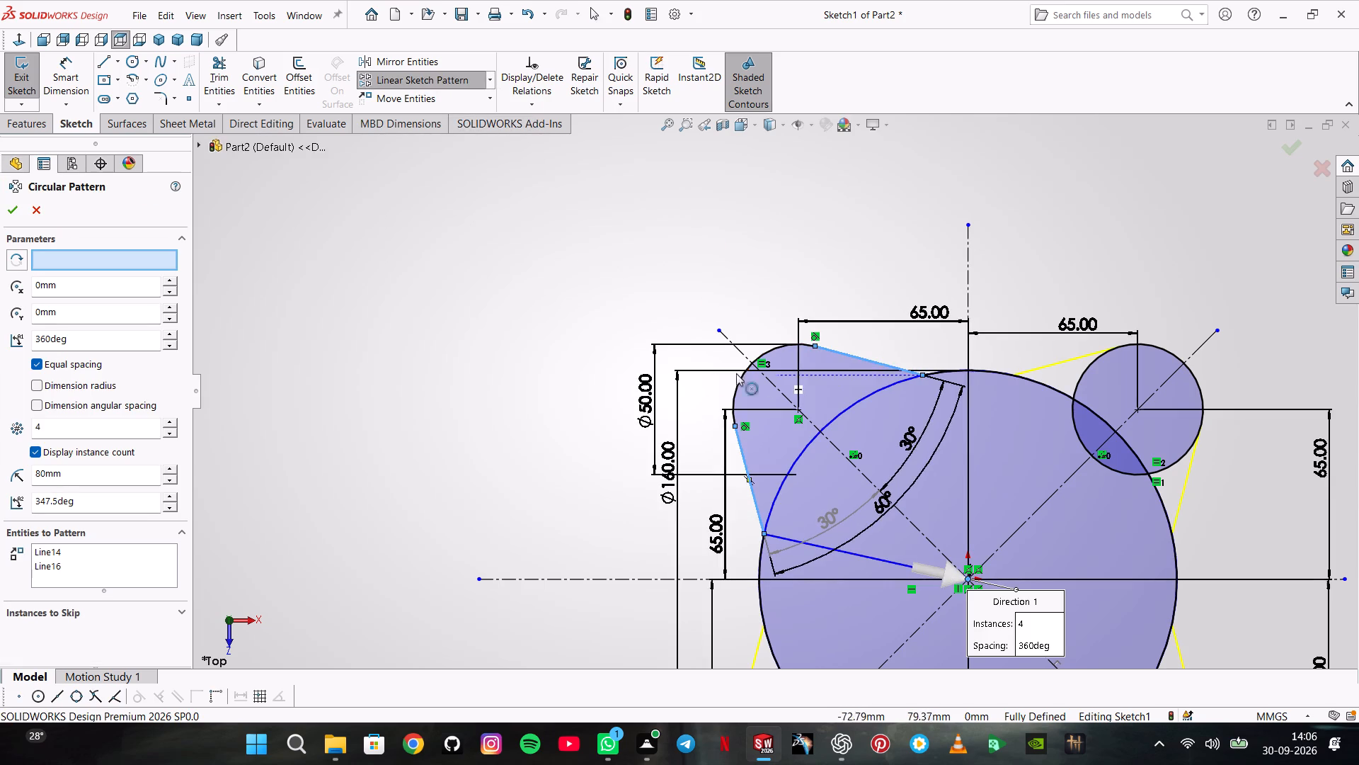
left_click(11, 212)
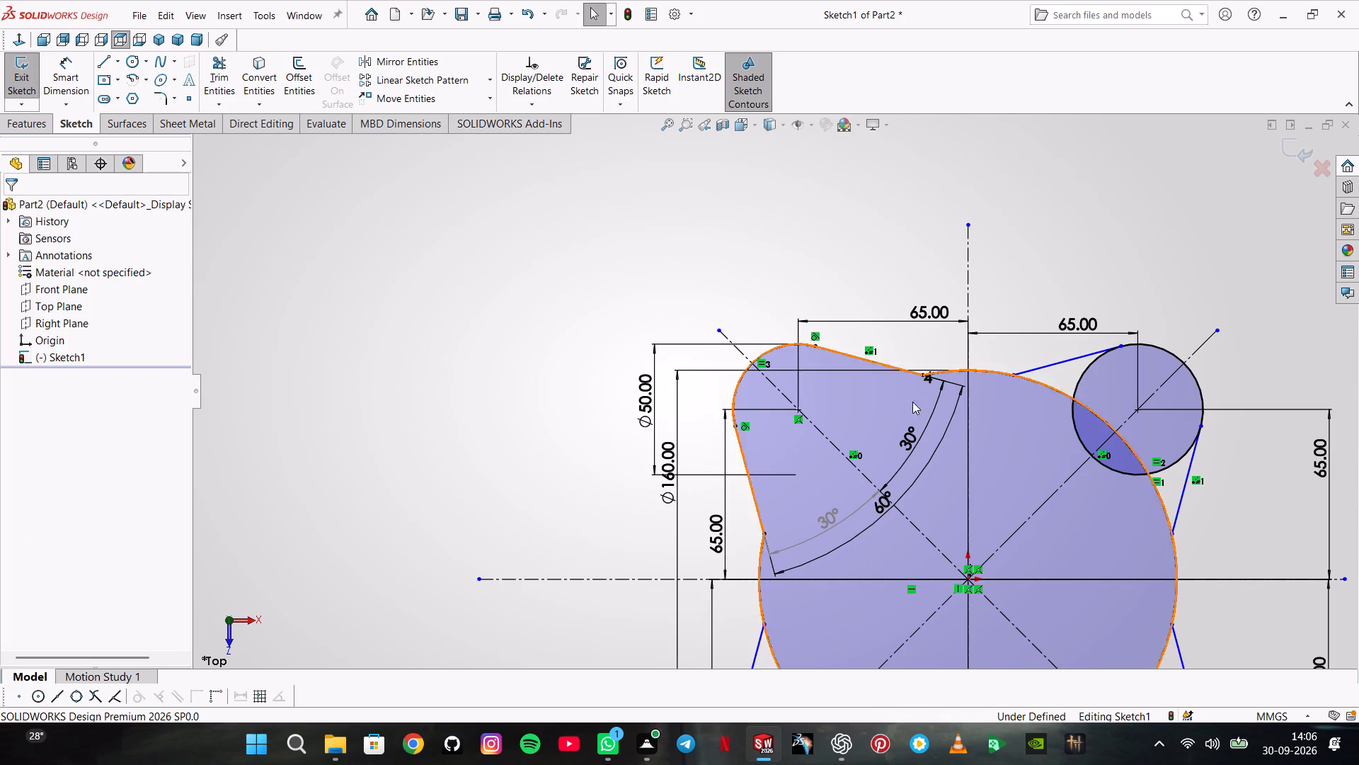
Trim away the upper-right 50 mm circle's inner arcs and the 160 mm circle's arc between the upper-right tangent lines.
left_click(230, 79)
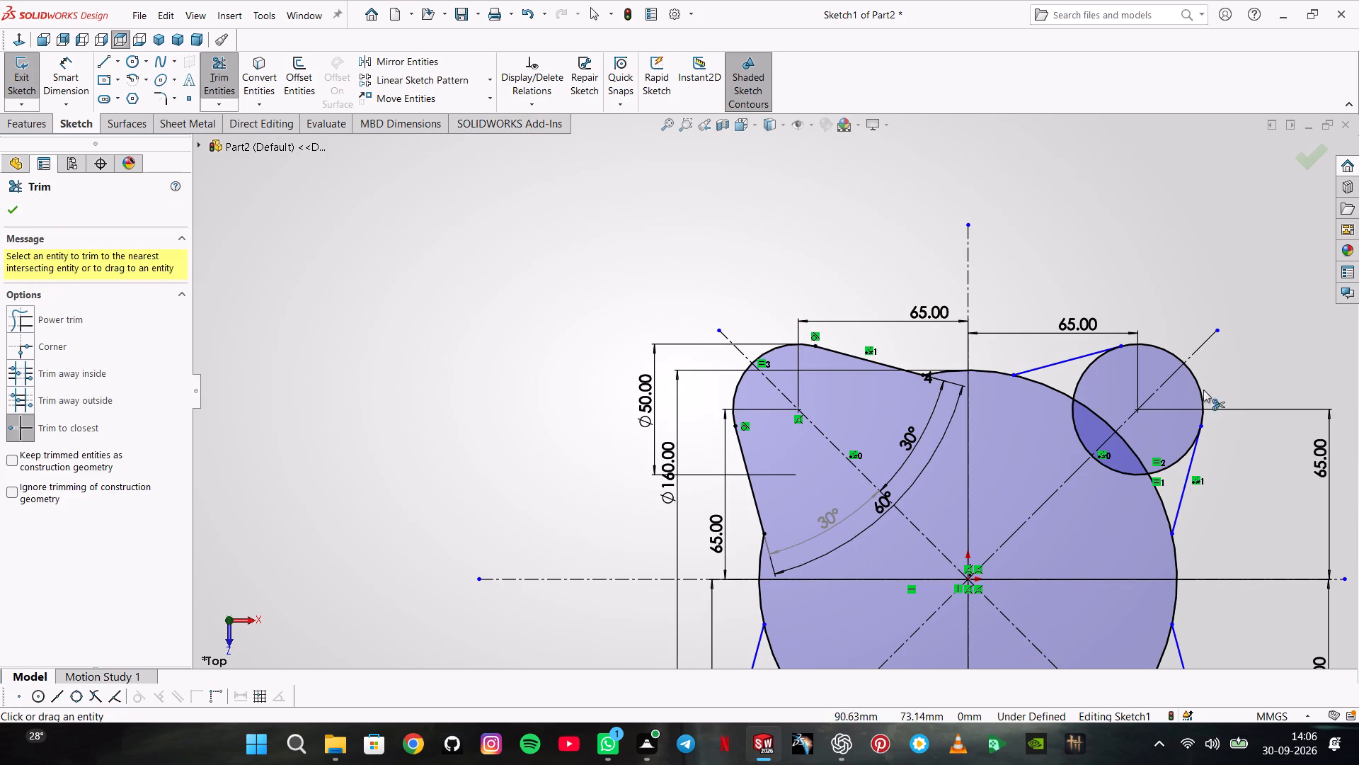
left_click(1074, 386)
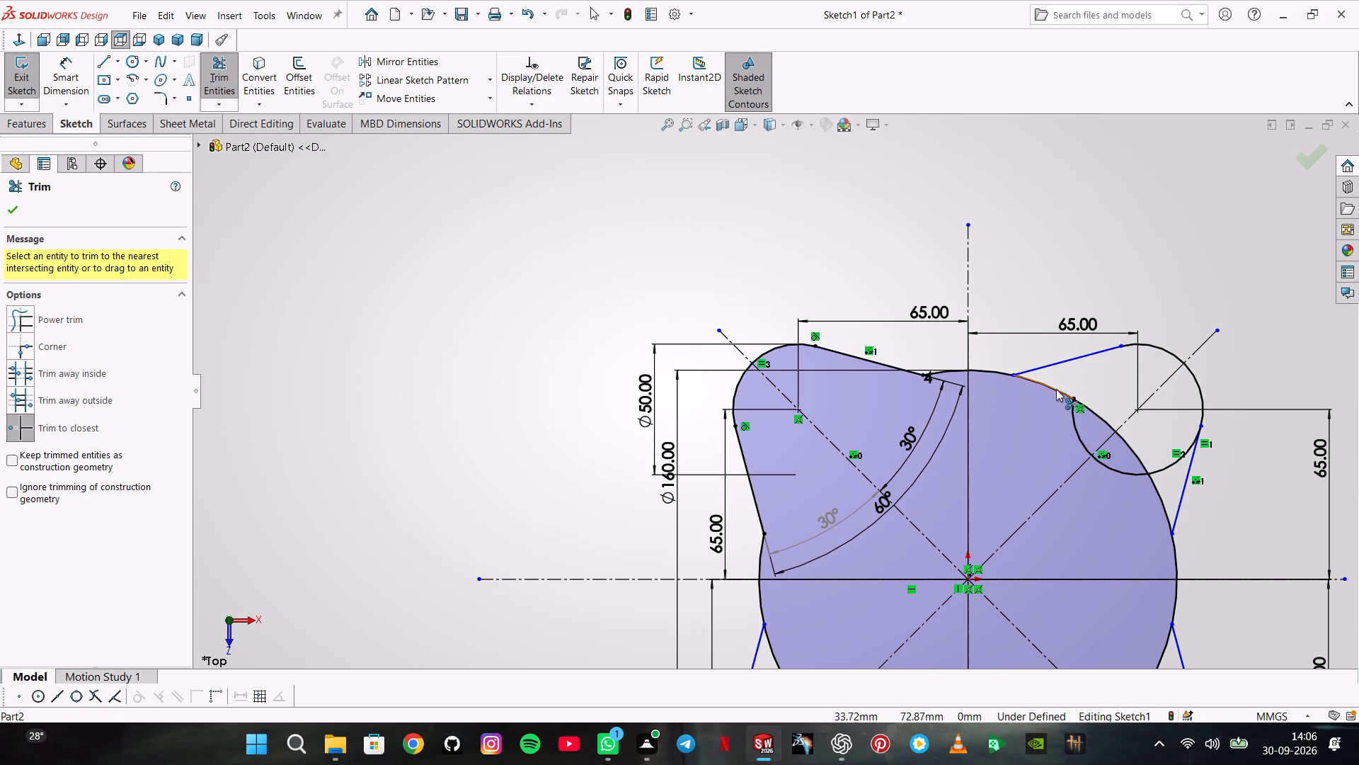
left_click(1056, 389)
left_click(1099, 413)
left_click(1073, 421)
left_click(1140, 449)
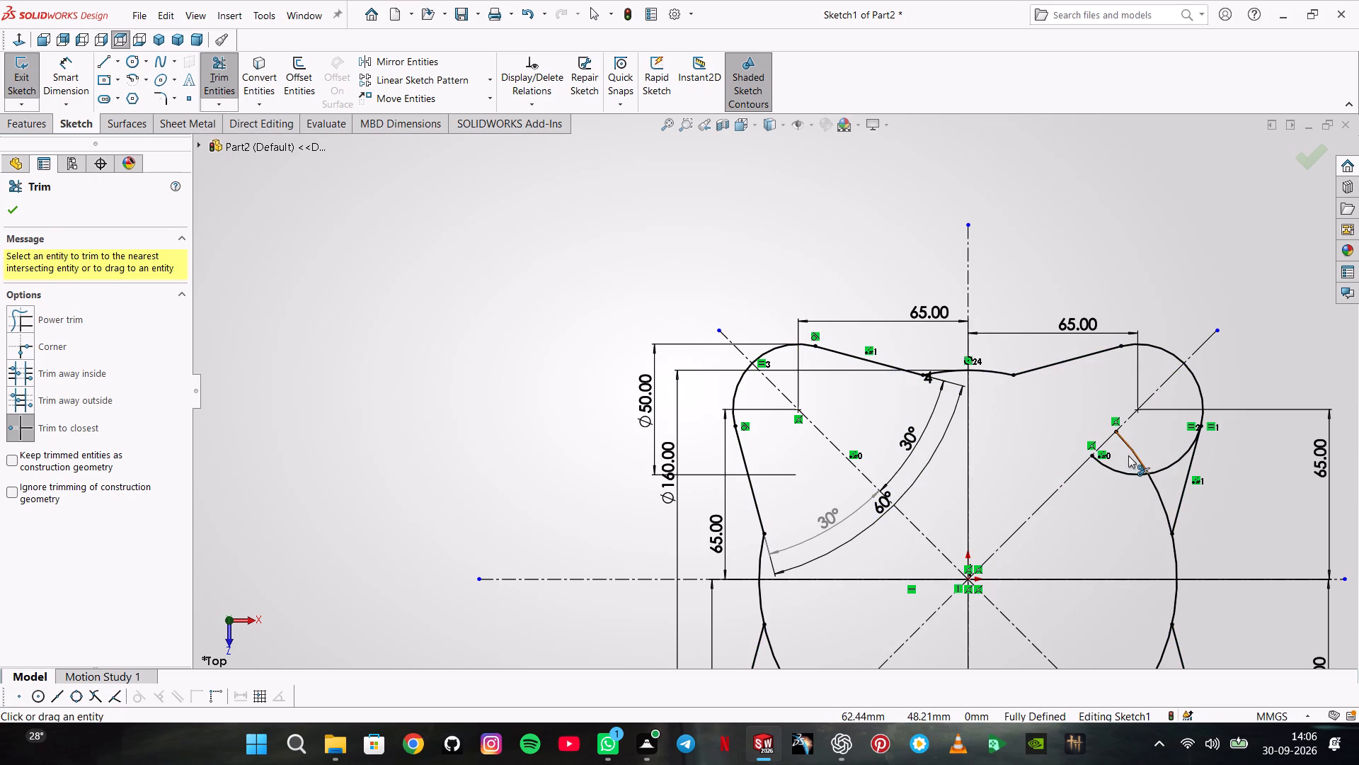
left_click(1135, 450)
left_click(1121, 470)
left_click(1157, 469)
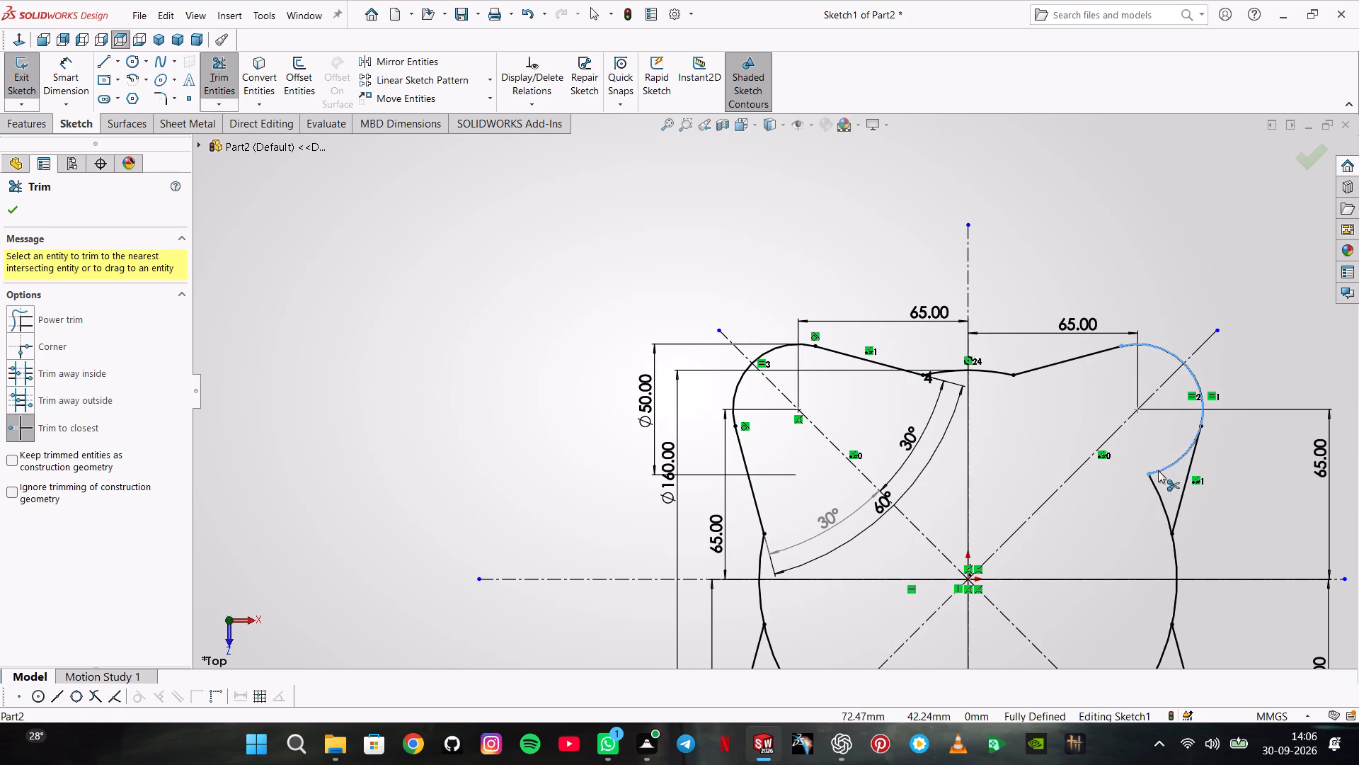
left_click(1157, 480)
left_click(1154, 480)
scroll(1142, 496, "up", 2)
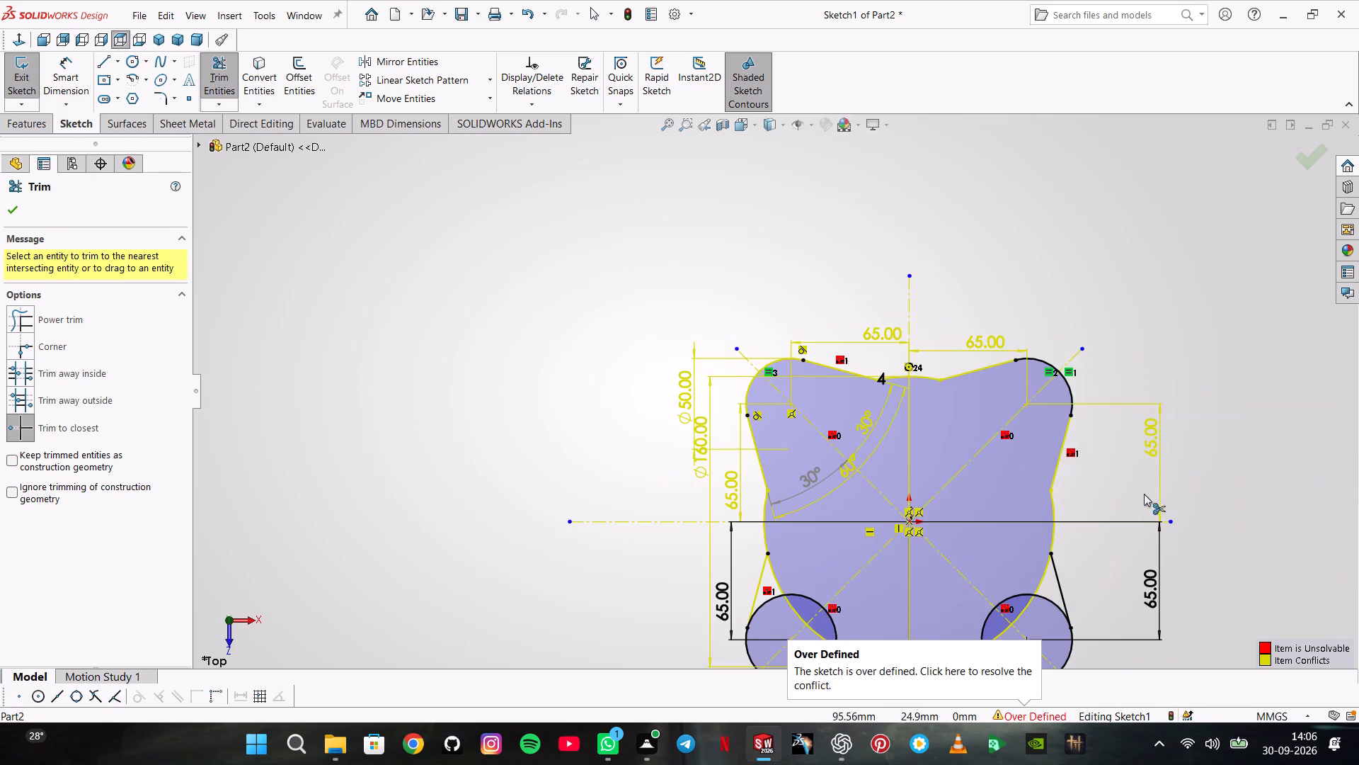
Trim away the lower-right 50 mm circle's inner arcs and the 160 mm circle's arc between the lower-right tangent lines.
left_click(1020, 608)
left_click(1016, 588)
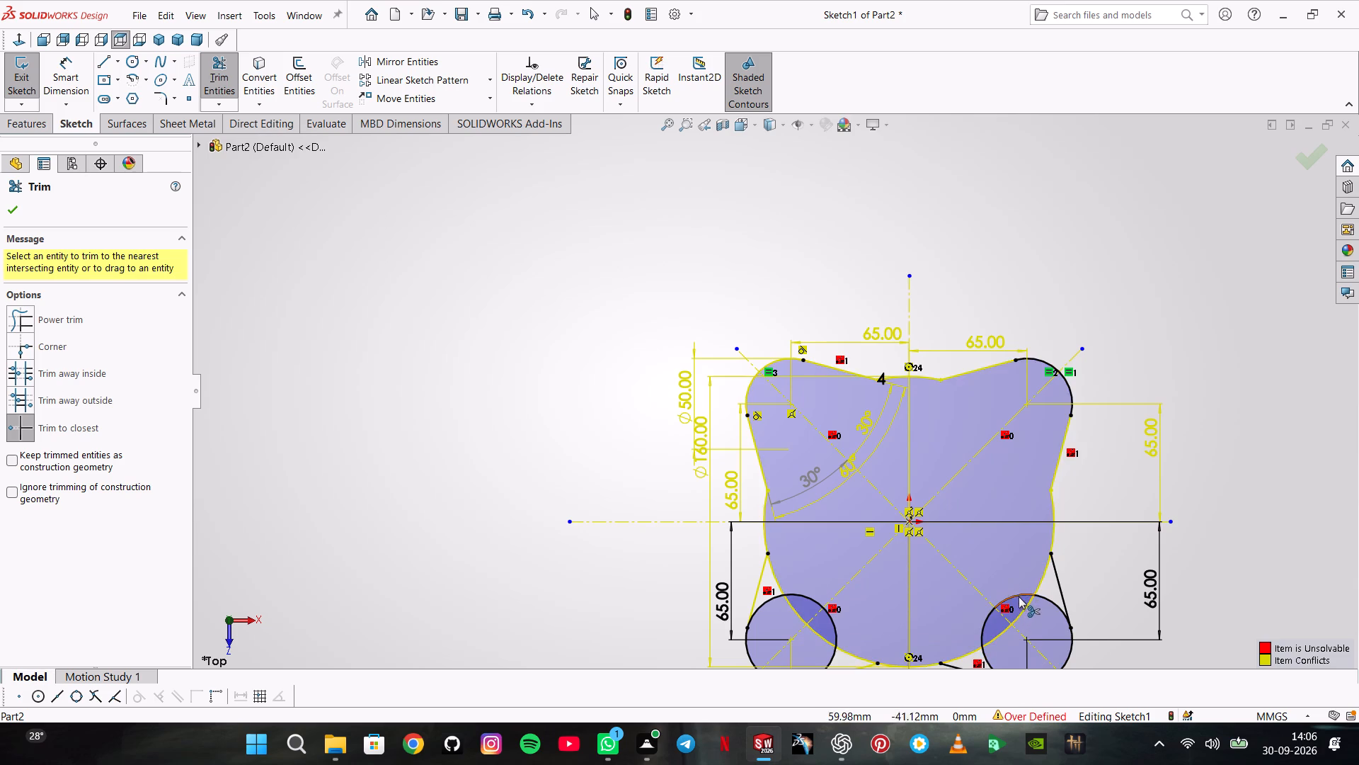
left_click(1019, 596)
left_click(979, 627)
left_click(985, 626)
scroll(1021, 626, "down", 1)
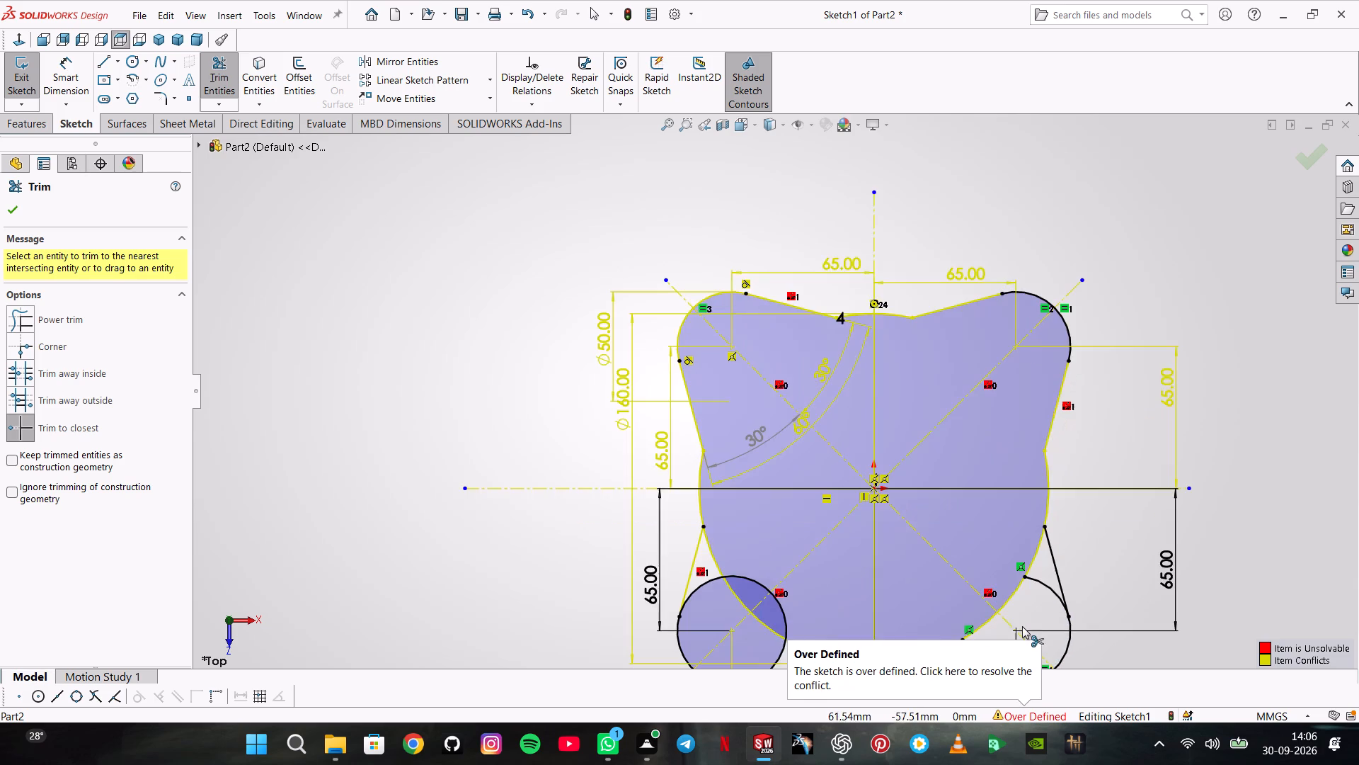
scroll(990, 573, "down", 2)
left_click(1001, 582)
left_click(953, 628)
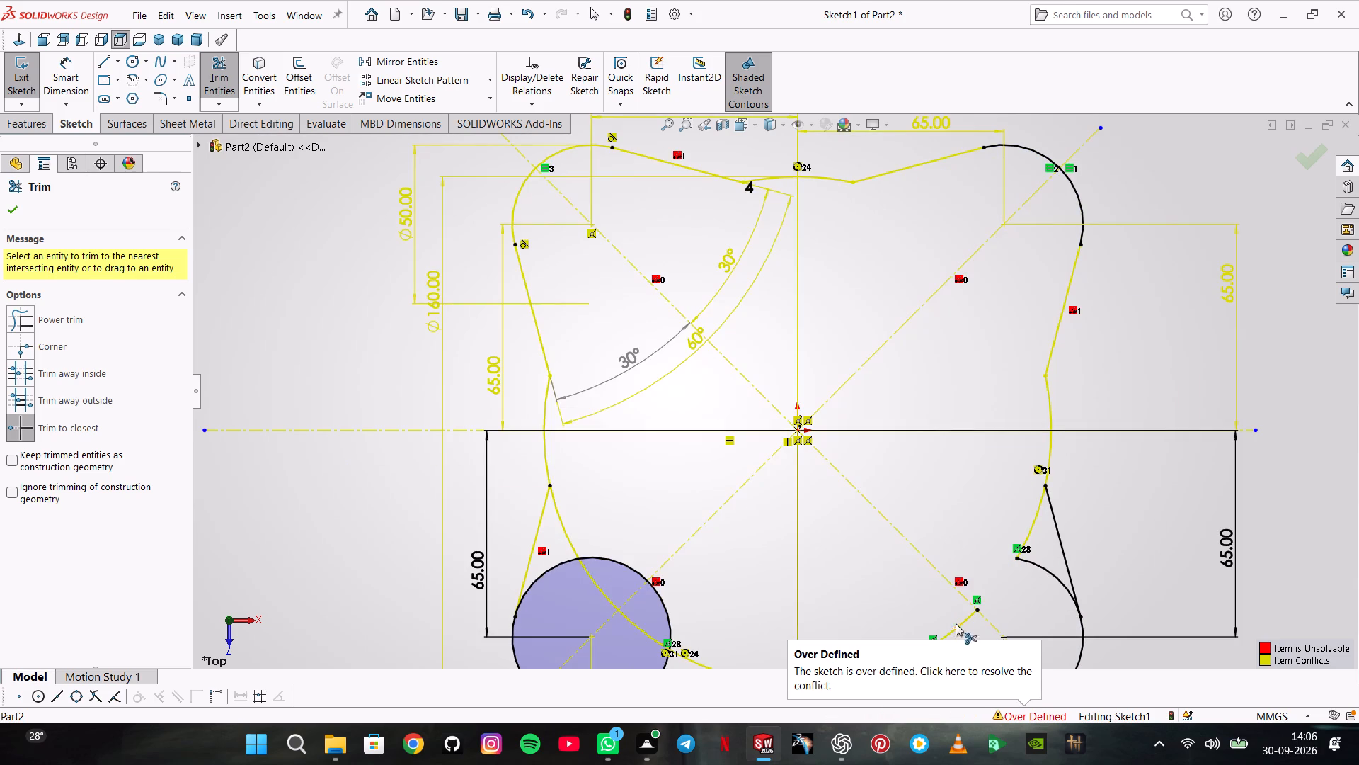
scroll(961, 604, "up", 2)
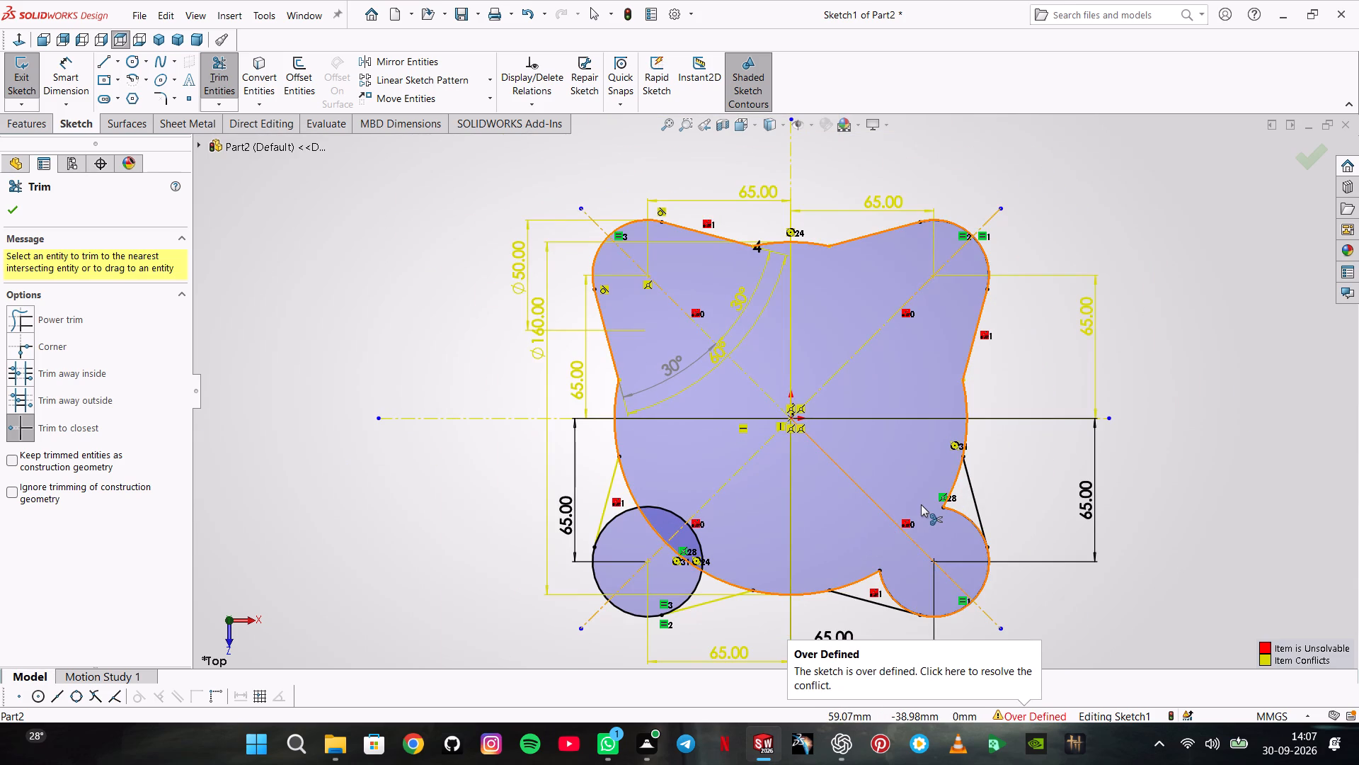
left_click(866, 577)
left_click(876, 579)
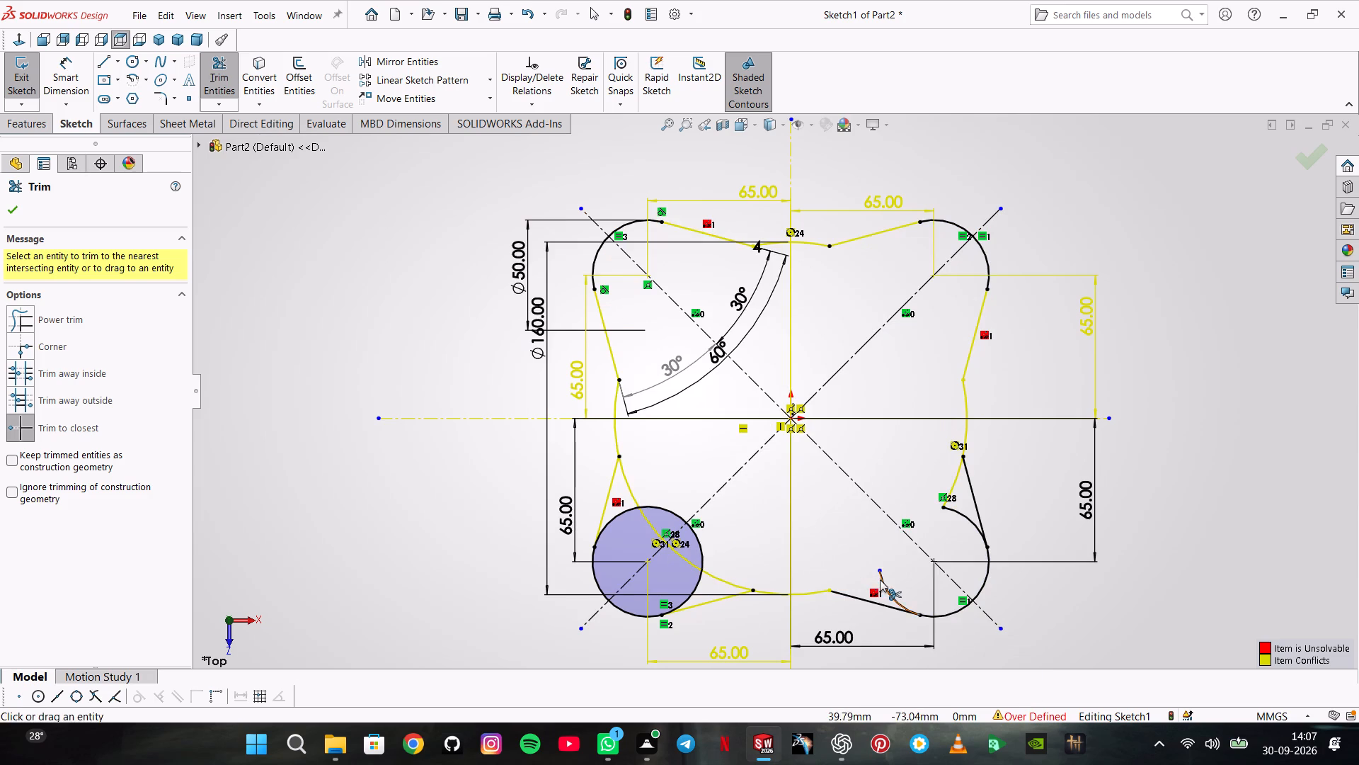
left_click(881, 579)
left_click(956, 511)
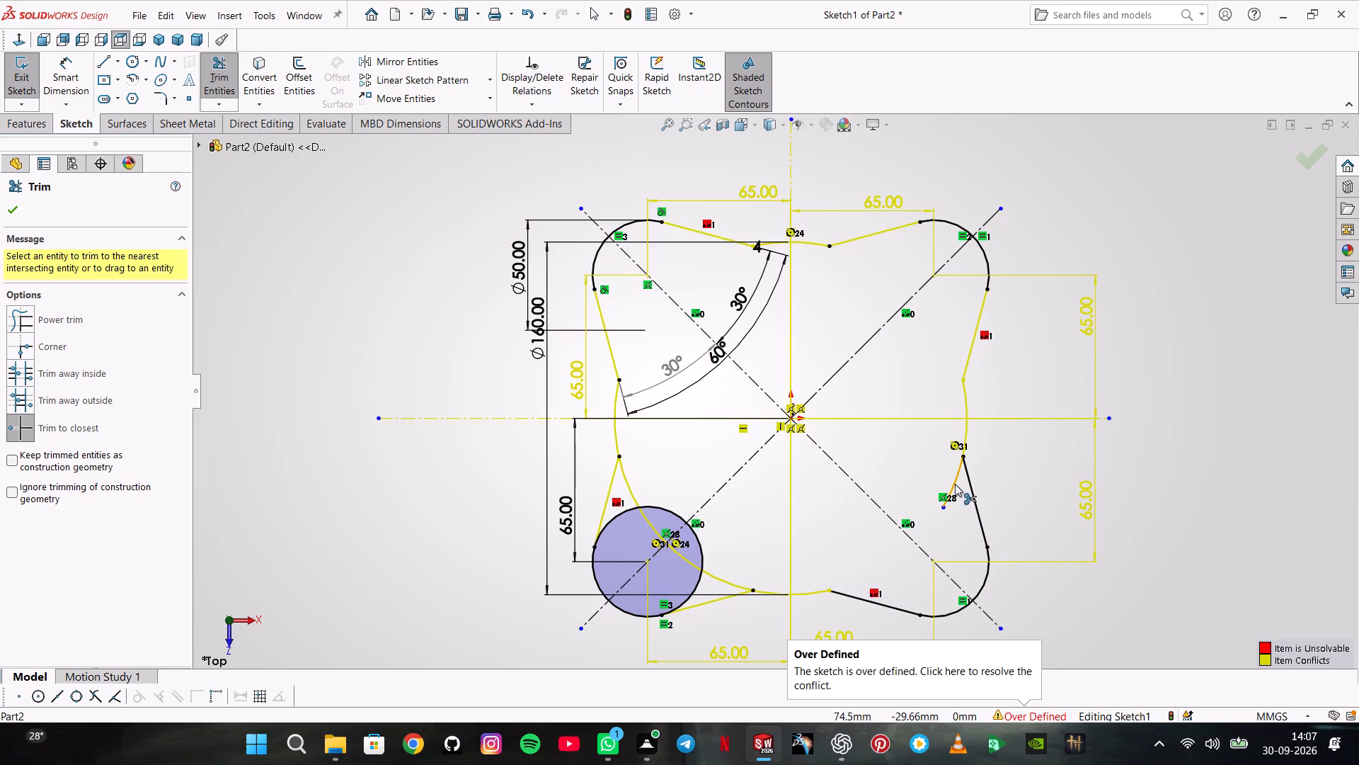
left_click(954, 483)
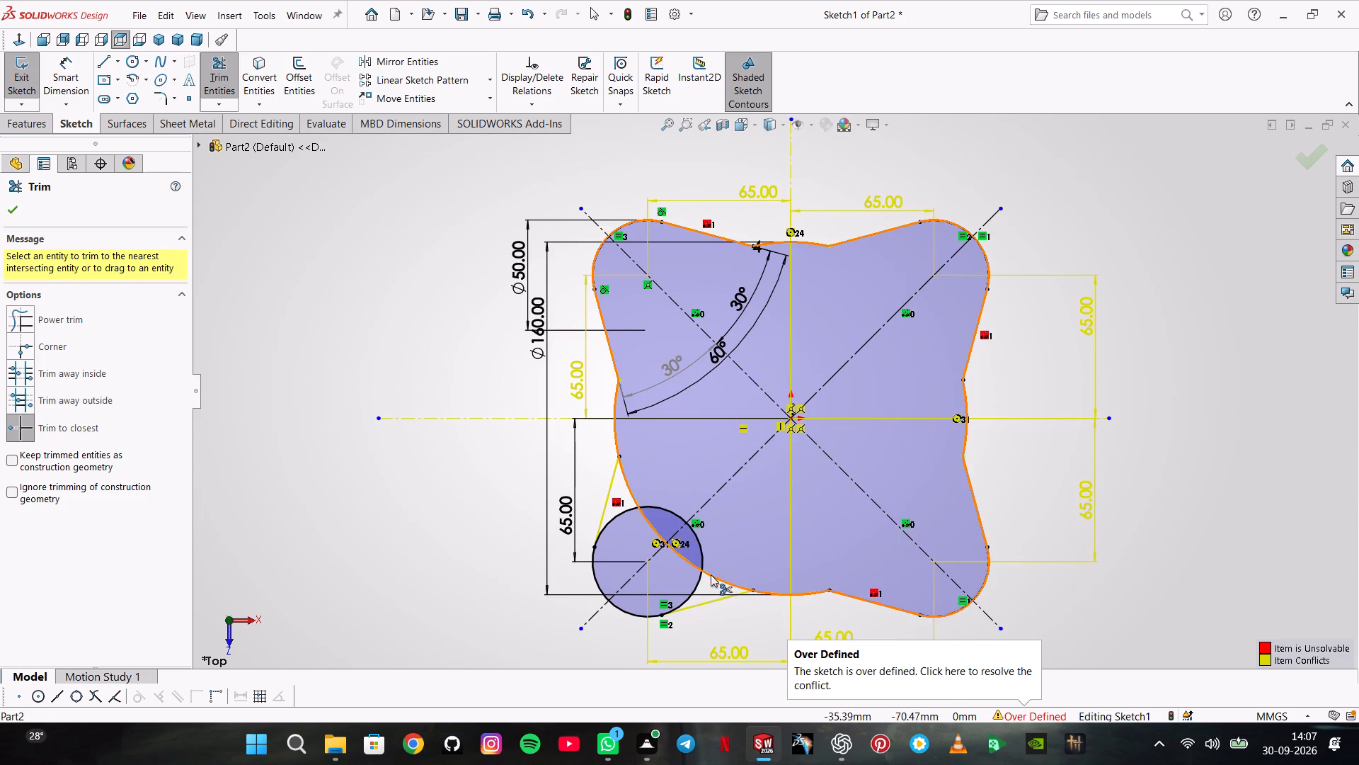
Trim away the lower-left 50 mm circle's inner arcs and the 160 mm circle's arc between the lower-left tangent lines.
left_click(694, 565)
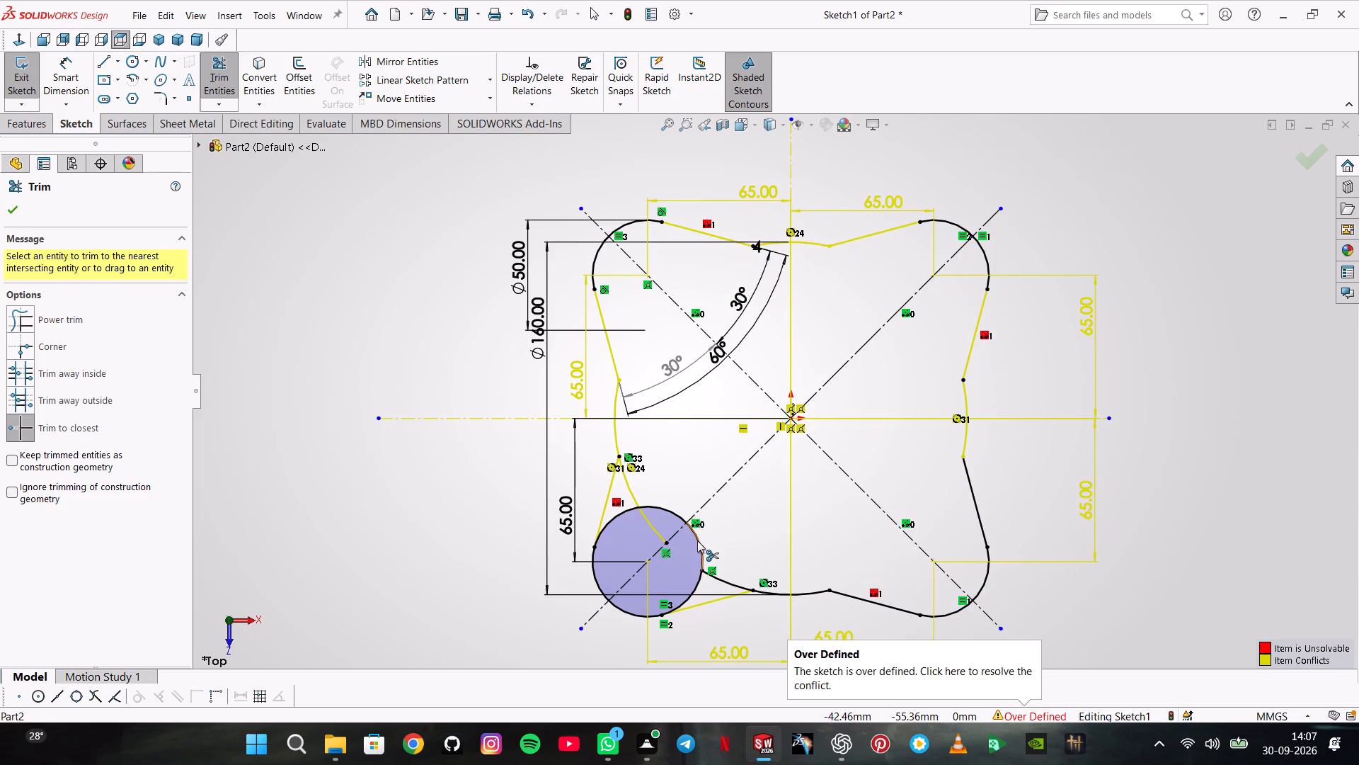
left_click(697, 540)
left_click(667, 513)
left_click(640, 518)
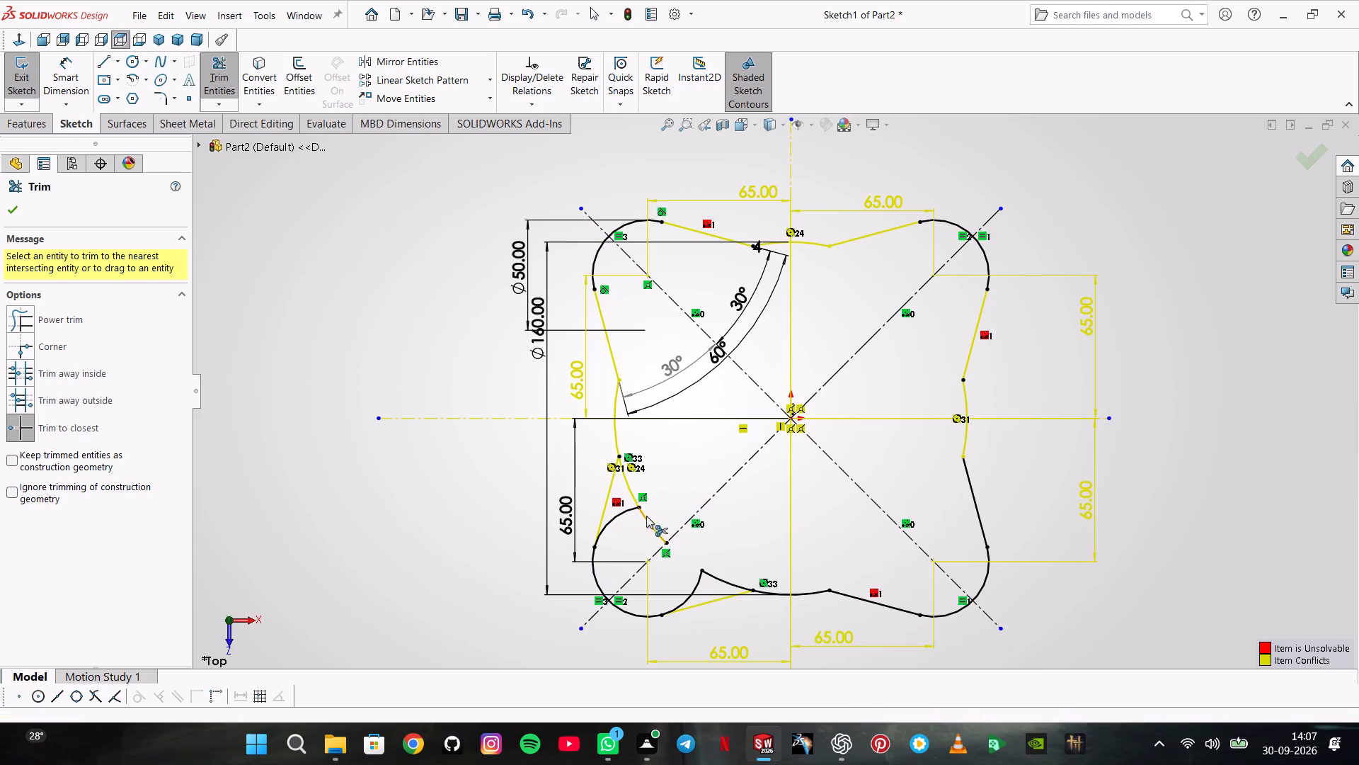
left_click(650, 515)
left_click(649, 517)
left_click(632, 512)
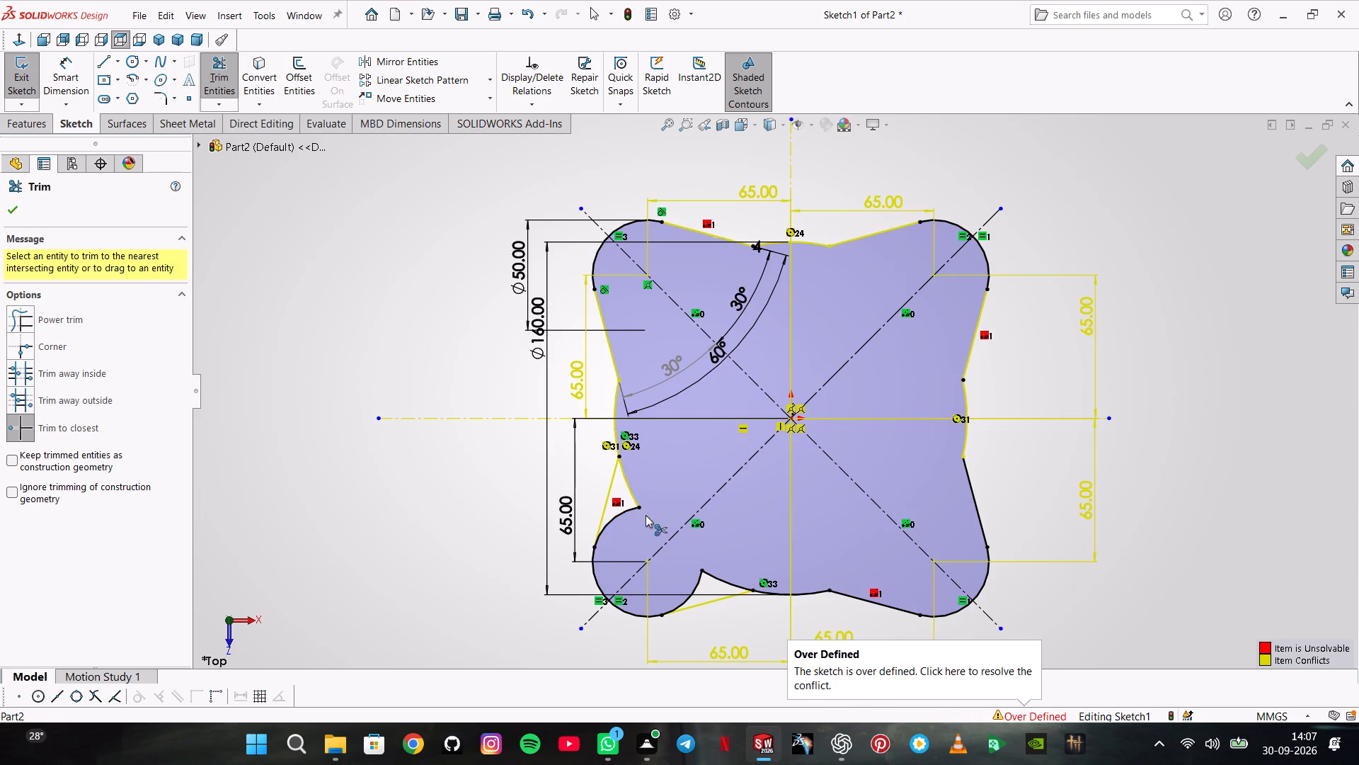
left_click(692, 584)
left_click(699, 586)
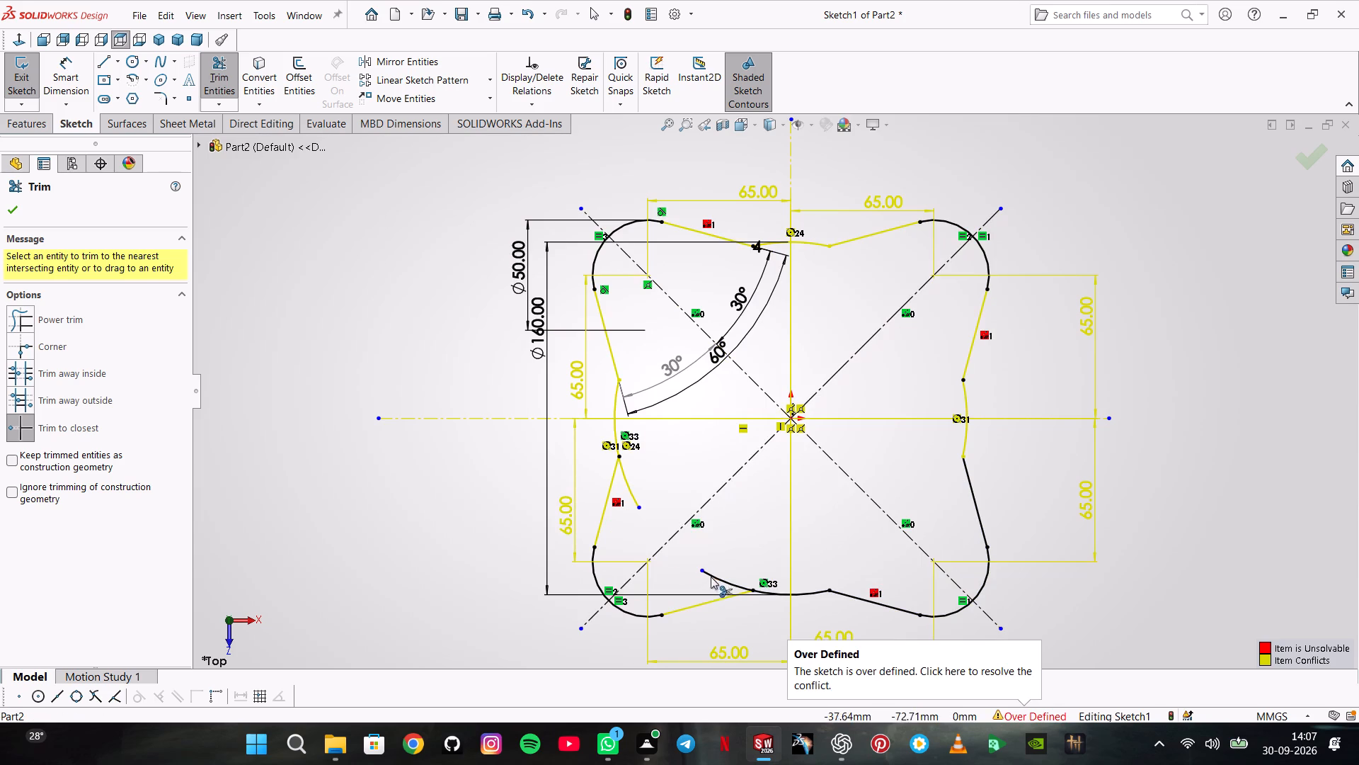
left_click(711, 576)
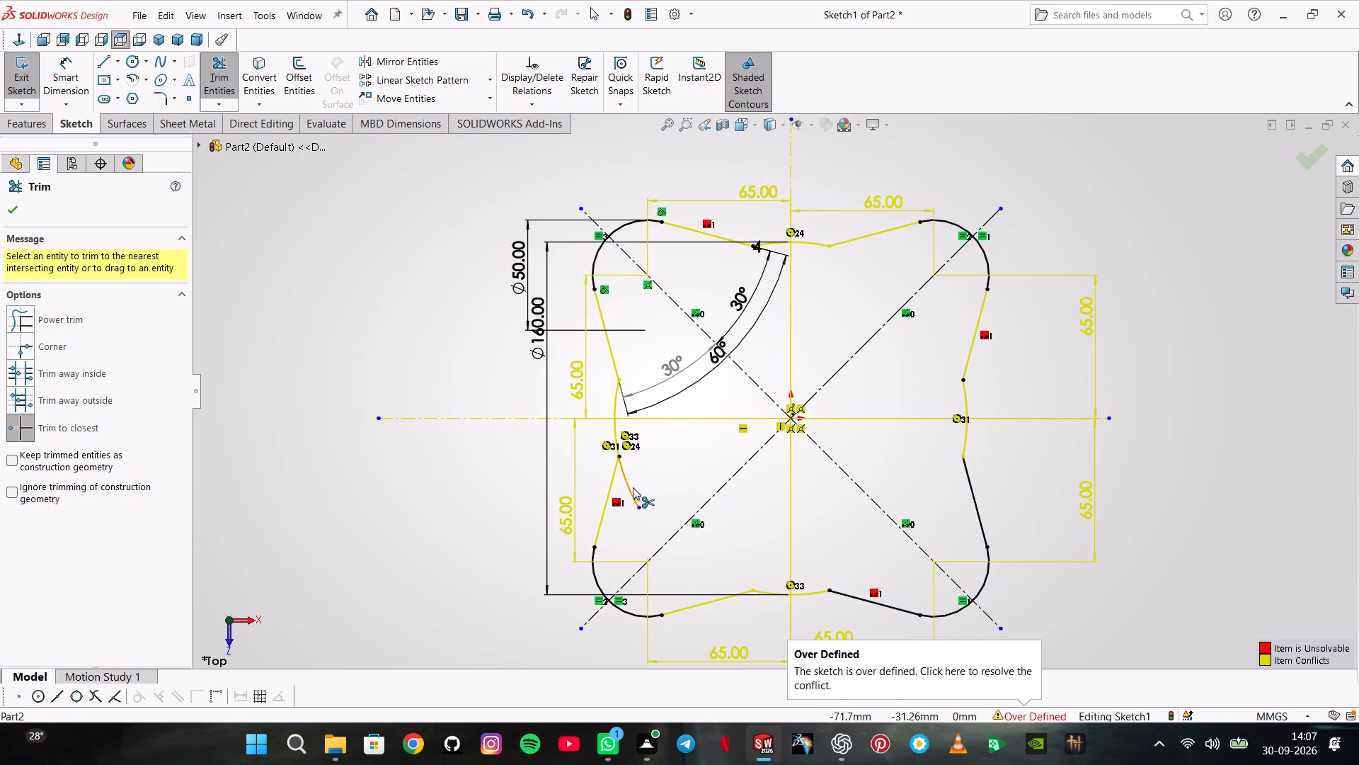
left_click(633, 487)
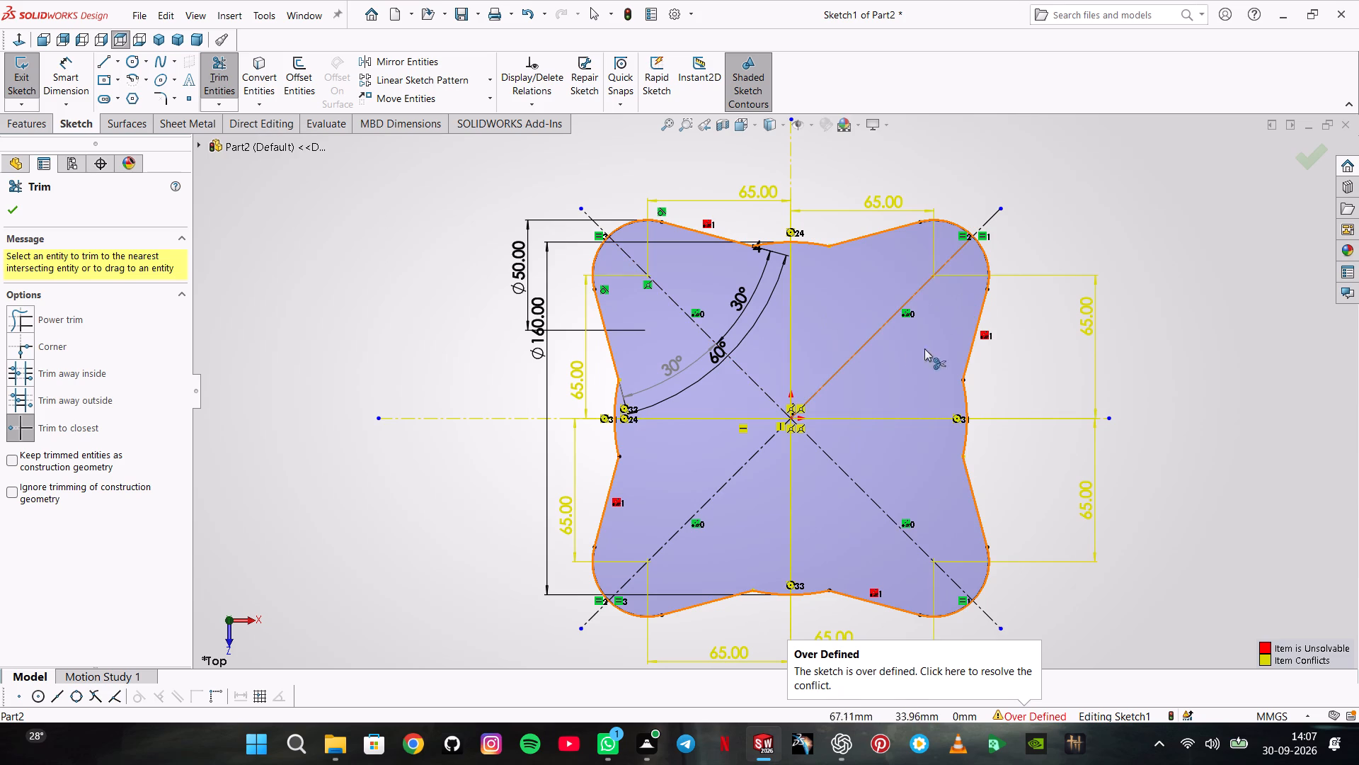
scroll(910, 362, "down", 1)
scroll(1020, 350, "up", 1)
key("Escape")
key("Escape")
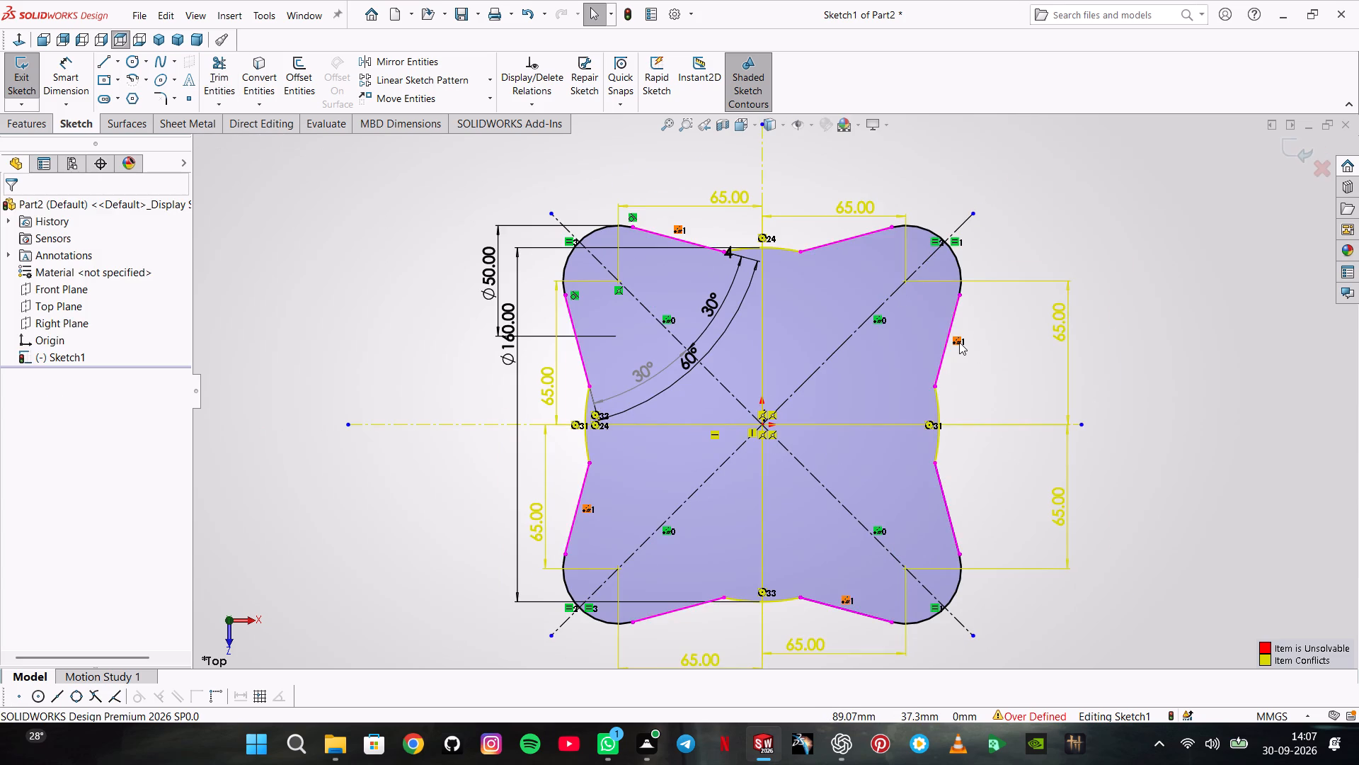
Delete the unsolvable relation shared by the patterned tangent lines, picking it beside the upper-right lobe's outer line.
left_click(959, 342)
key("Delete")
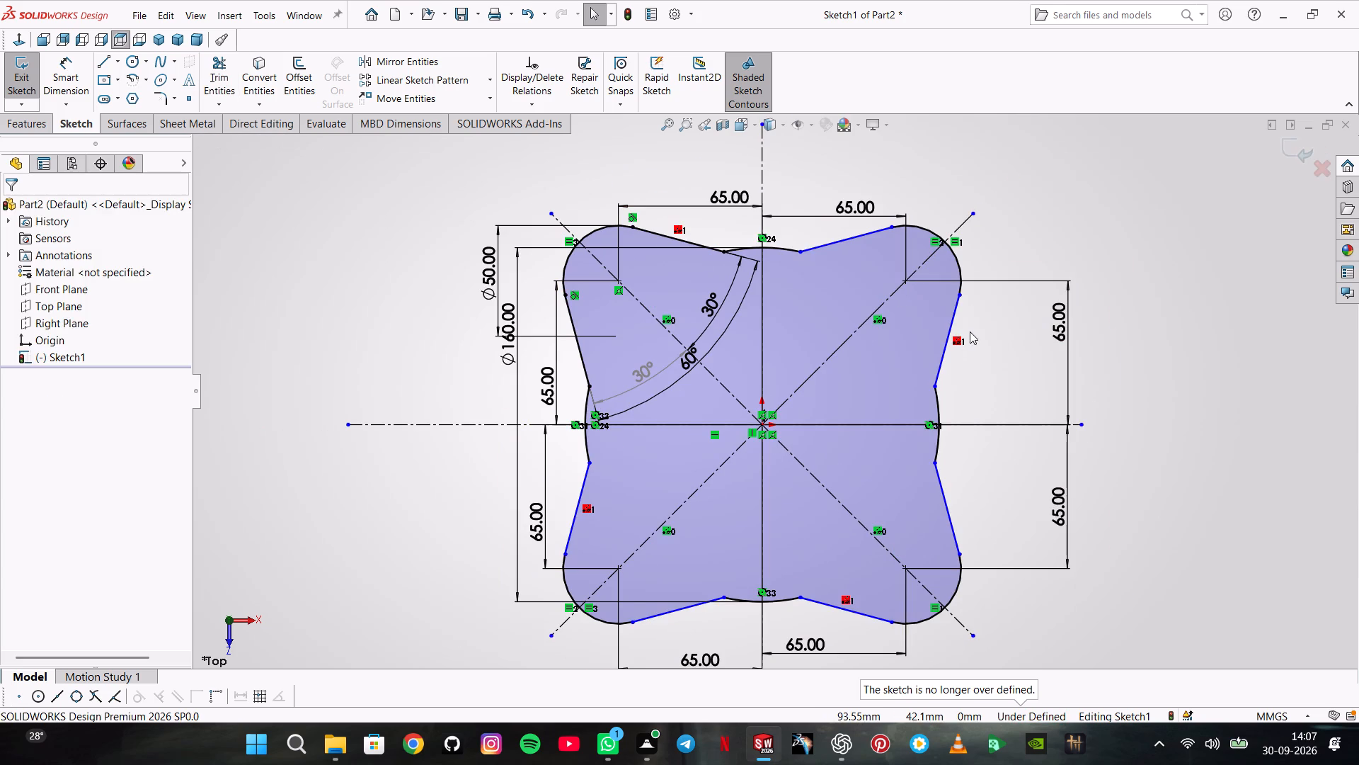
key("Return")
key("Delete")
key("Delete")
key("Delete")
key("Delete")
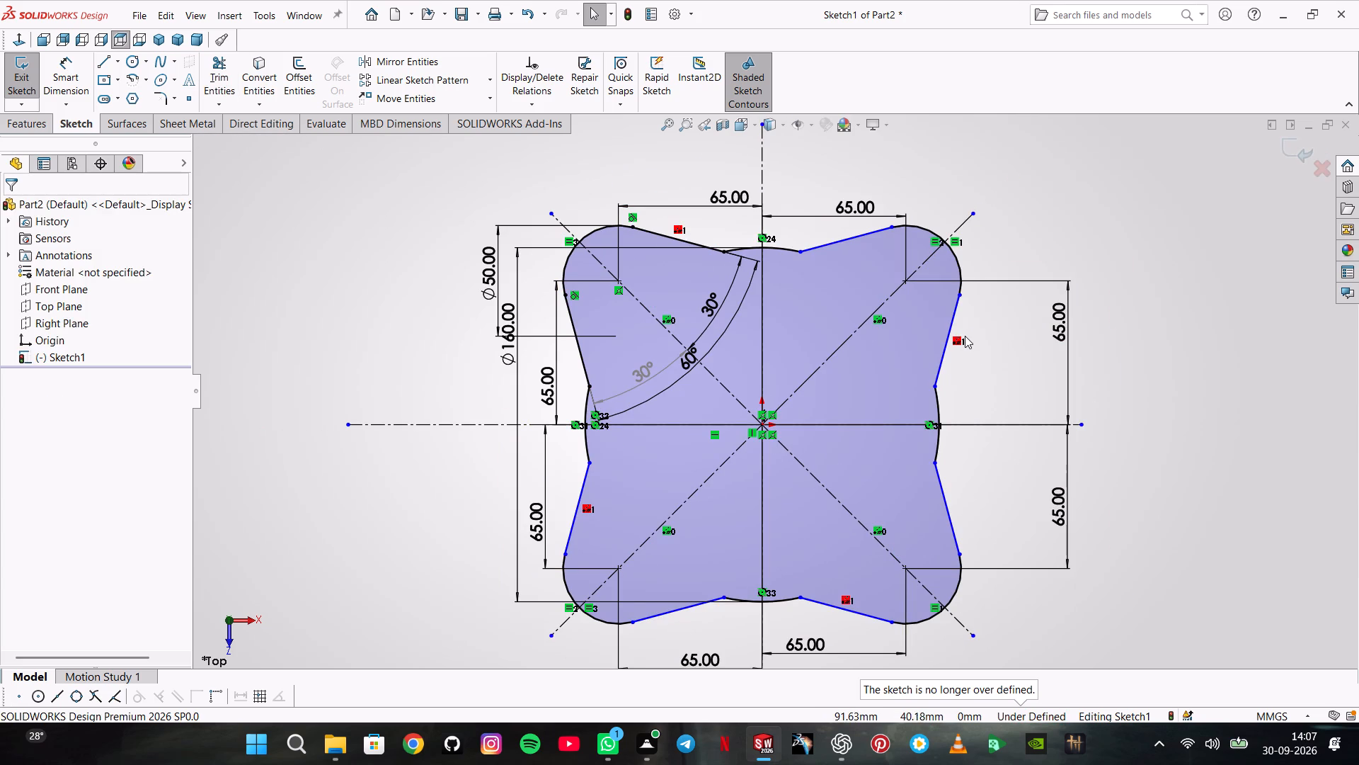
left_click(957, 343)
key("Delete")
key("Delete")
key("Delete")
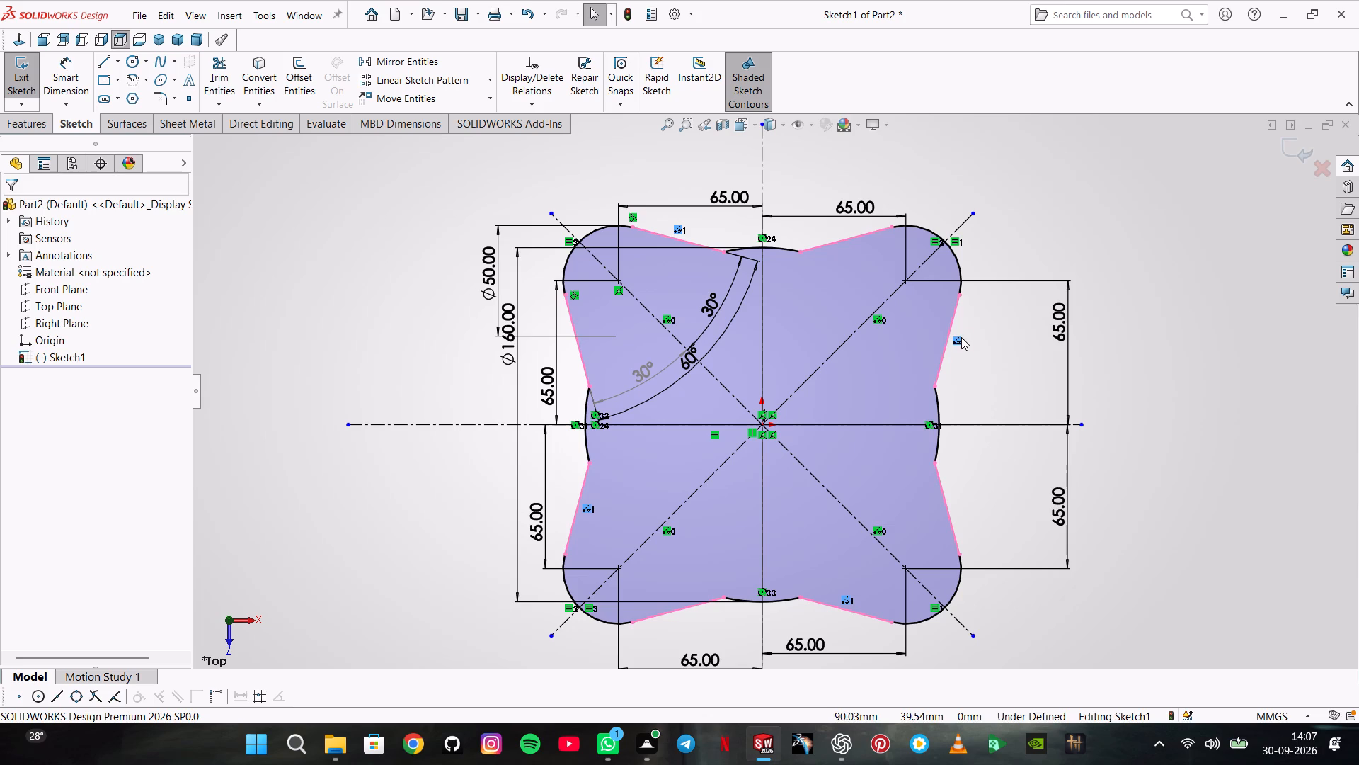
key("Delete")
key("Delete")
key("Delete")
key("Return")
key("Escape")
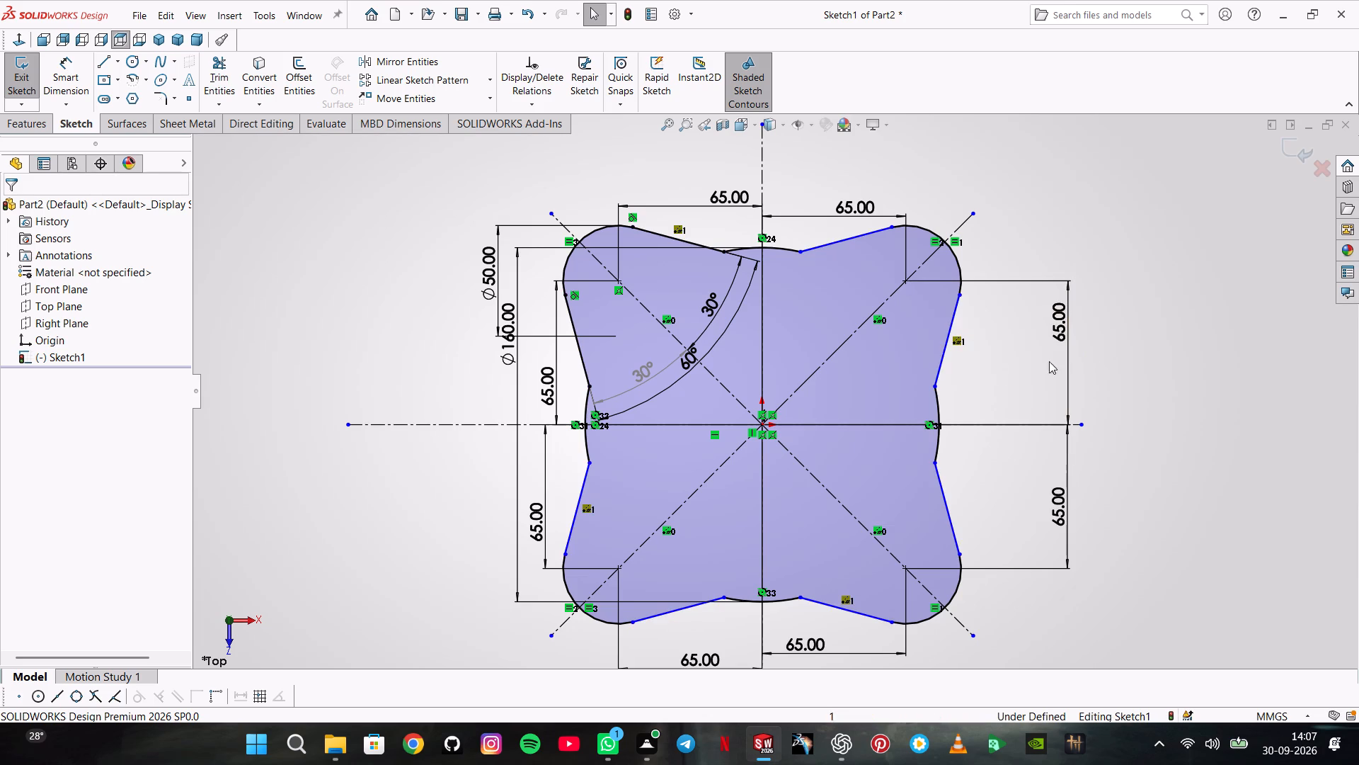
Dimension the angle between the horizontal centerline and the lower-left lobe's outer tangent line.
scroll(952, 317, "down", 6)
scroll(897, 308, "up", 5)
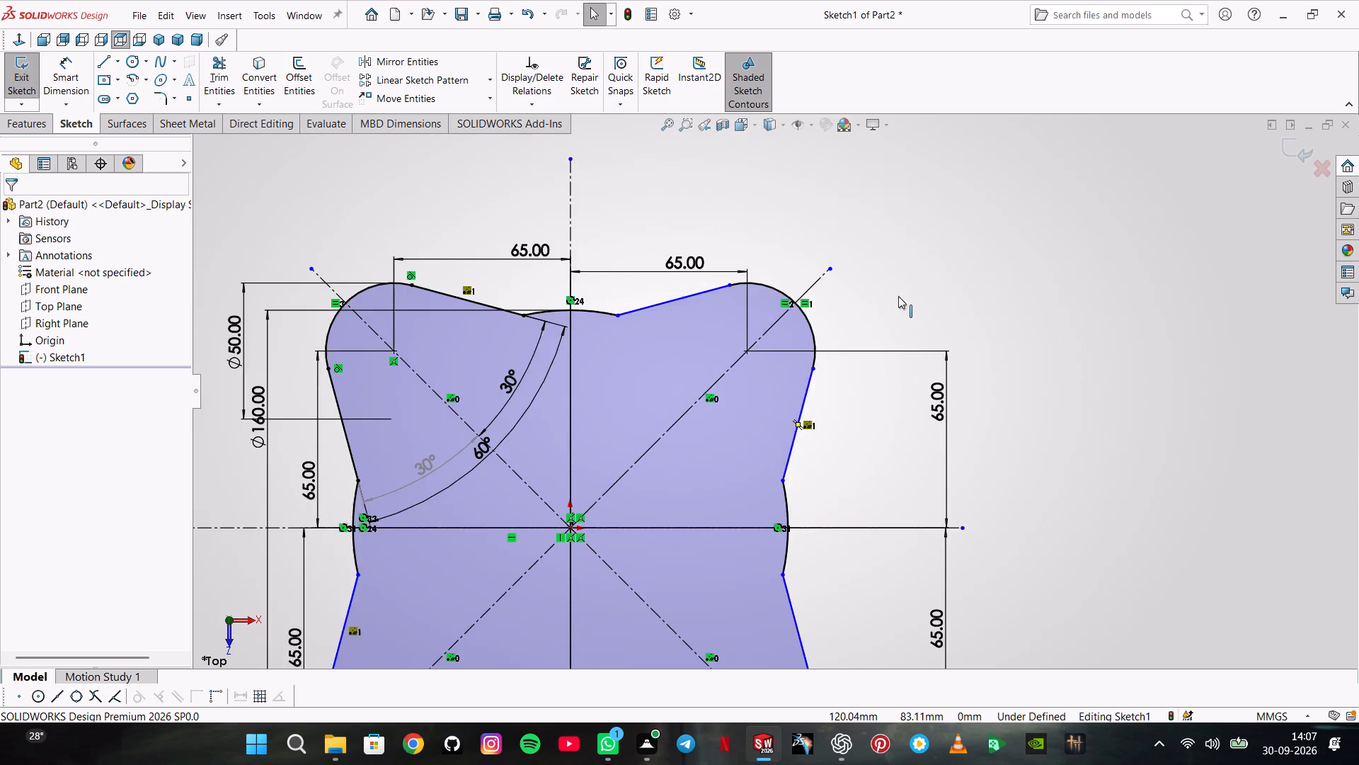
scroll(642, 300, "up", 2)
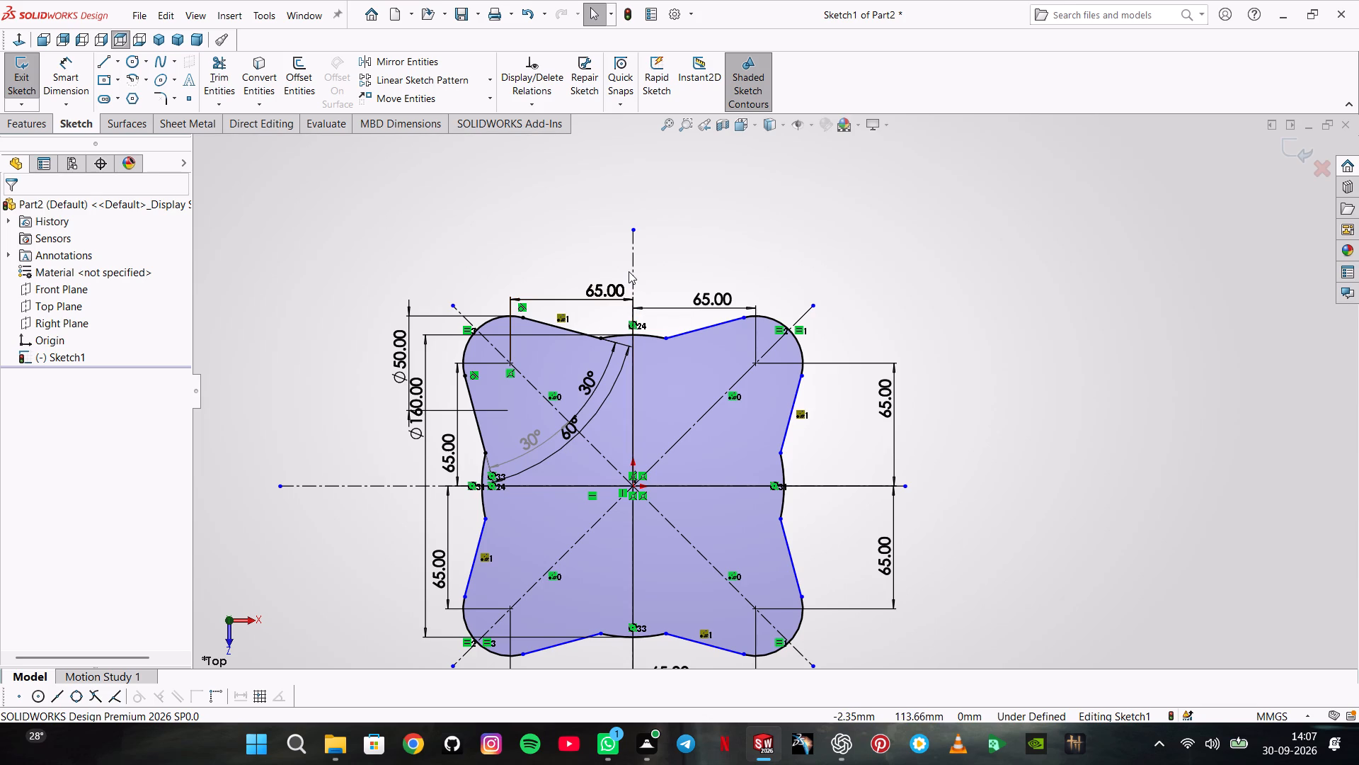
left_click(56, 61)
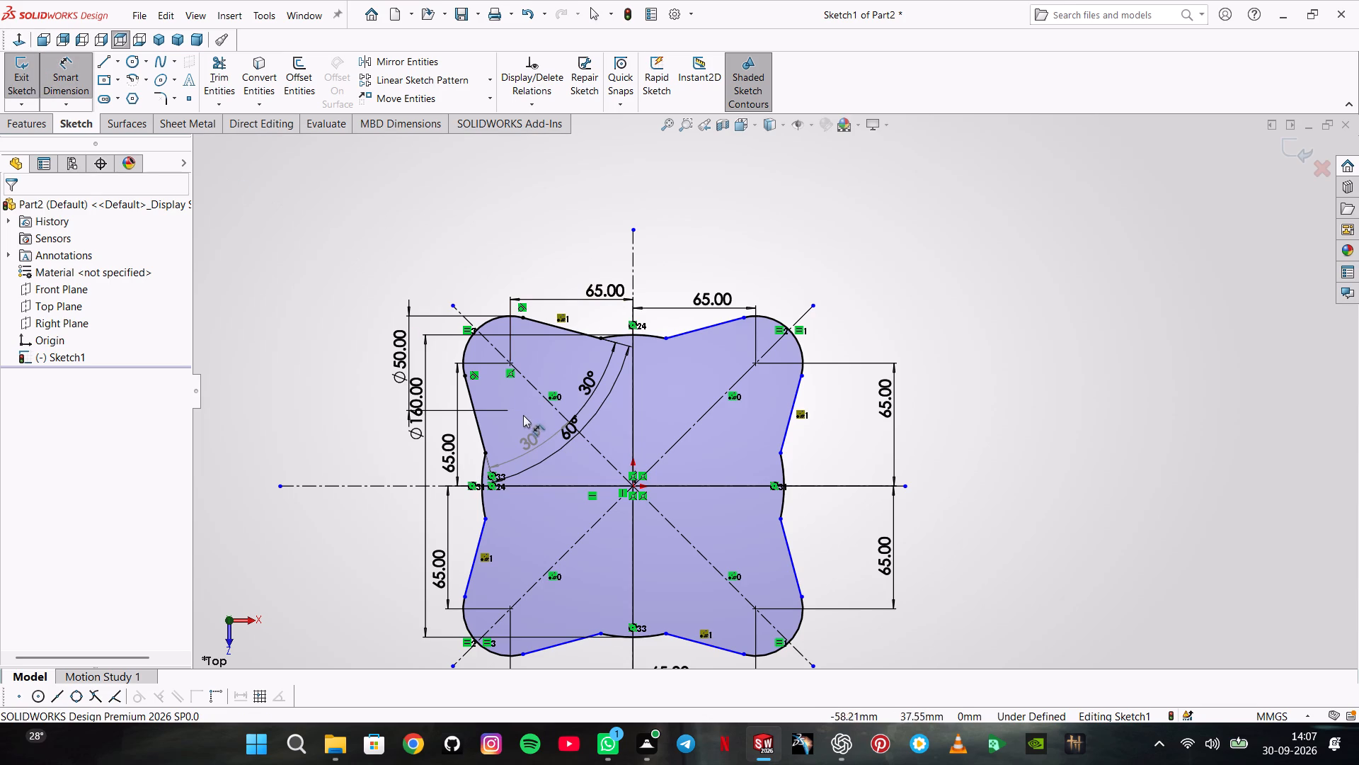
left_click(527, 486)
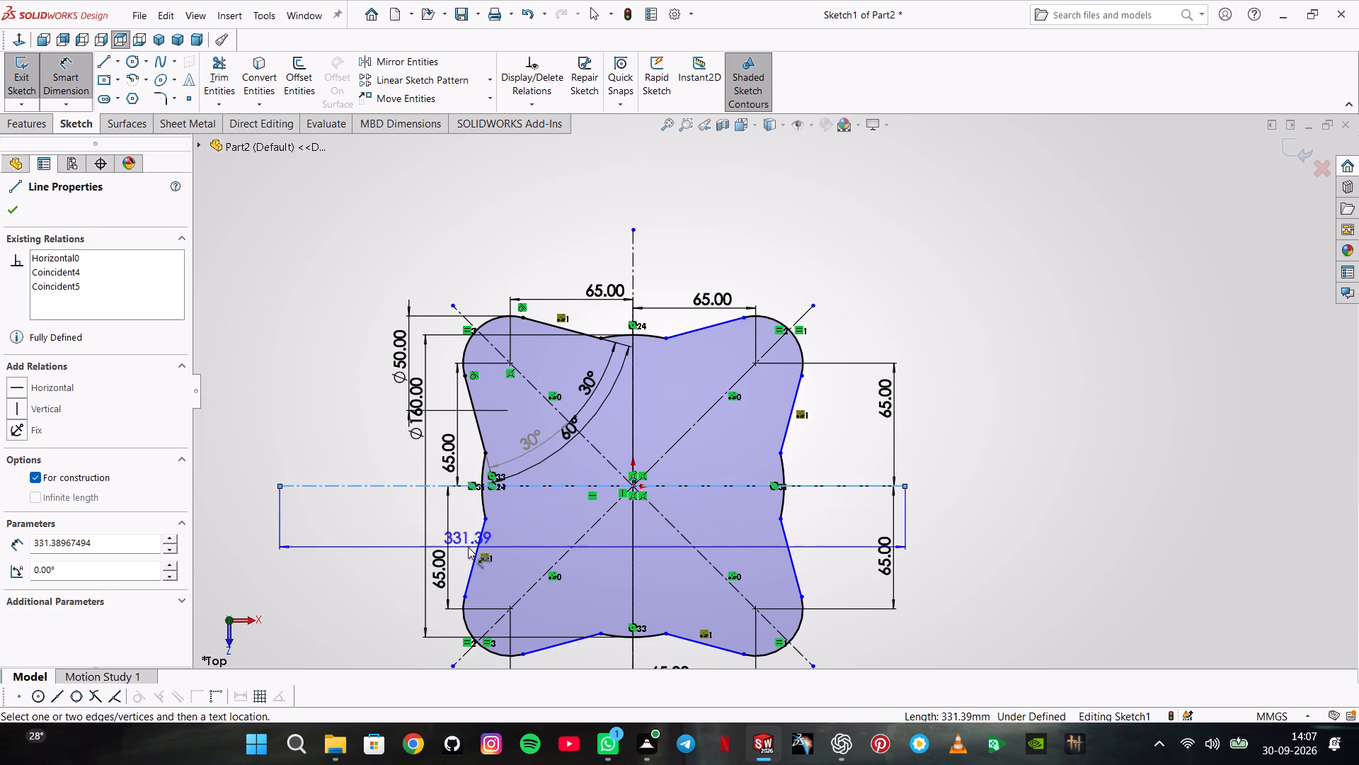
left_click(480, 548)
left_click(382, 552)
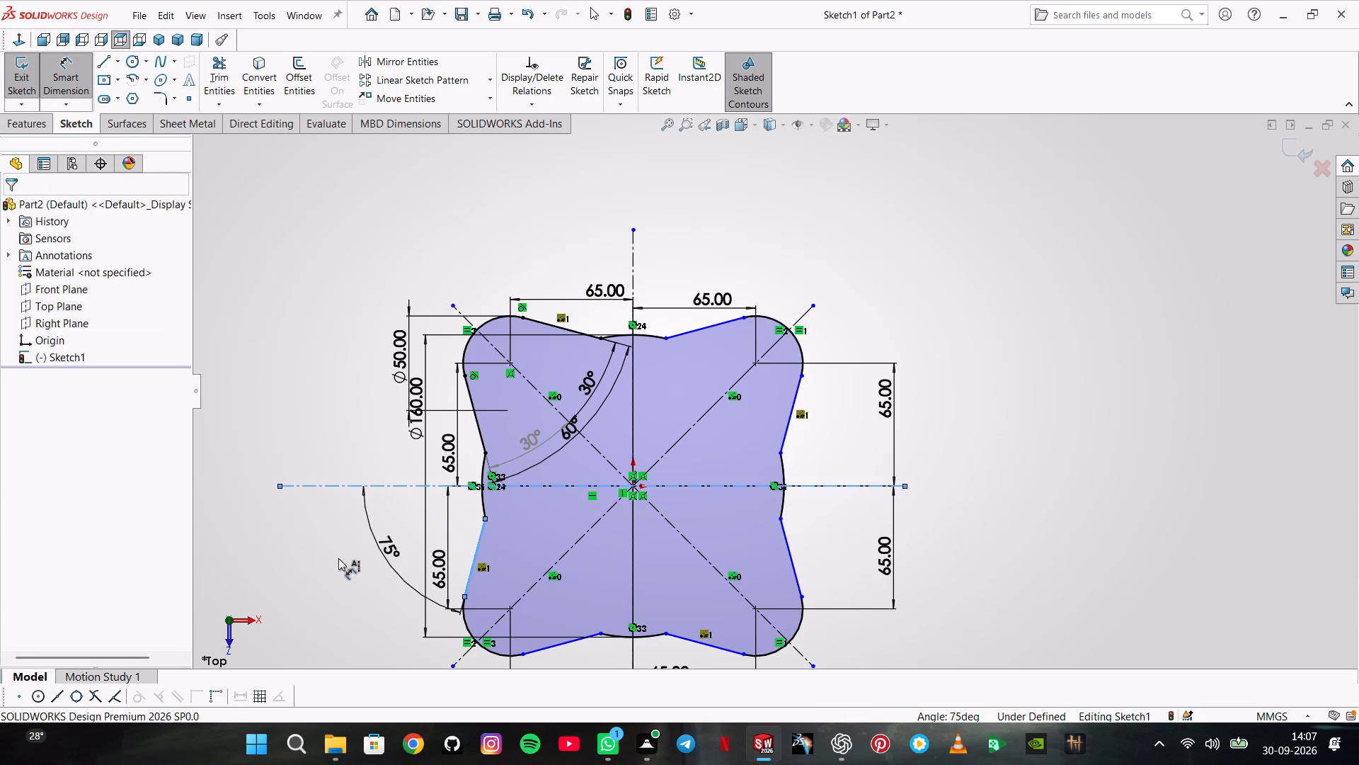
left_click(411, 458)
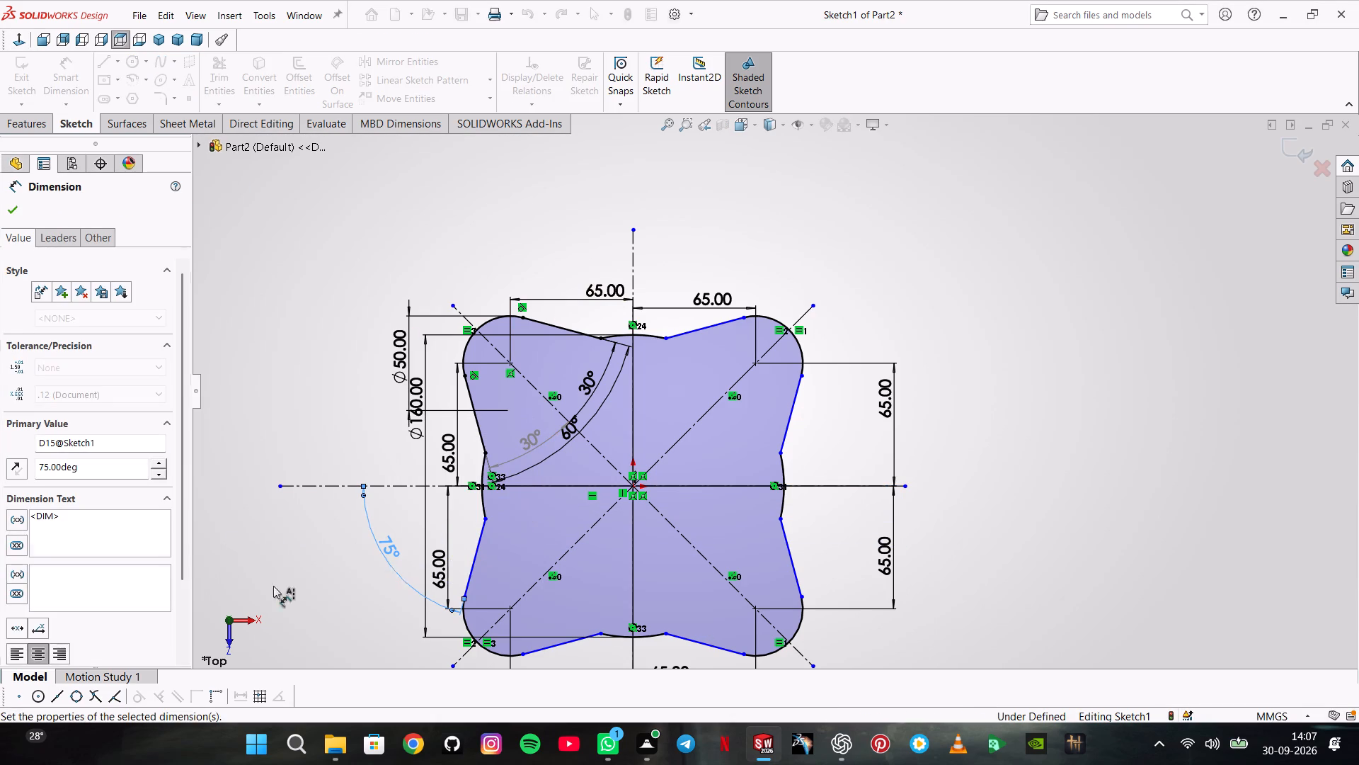
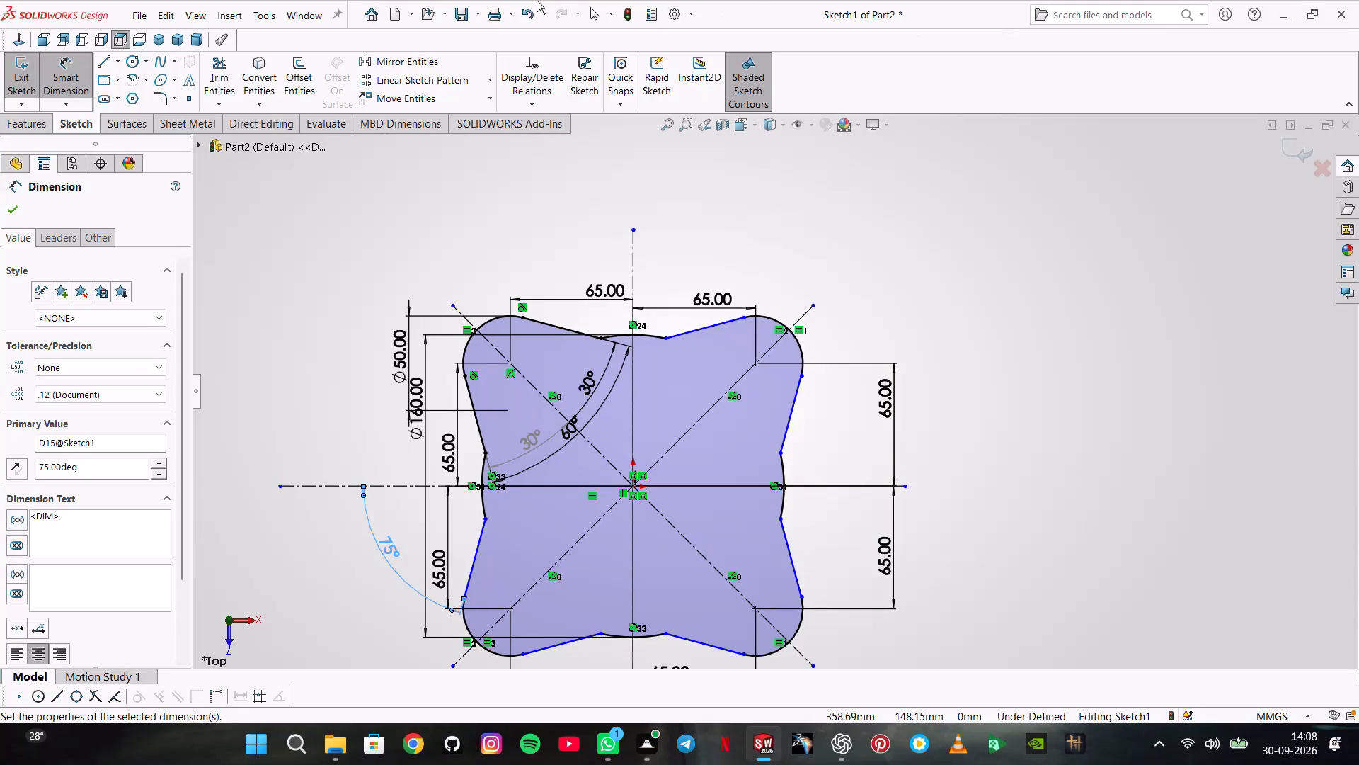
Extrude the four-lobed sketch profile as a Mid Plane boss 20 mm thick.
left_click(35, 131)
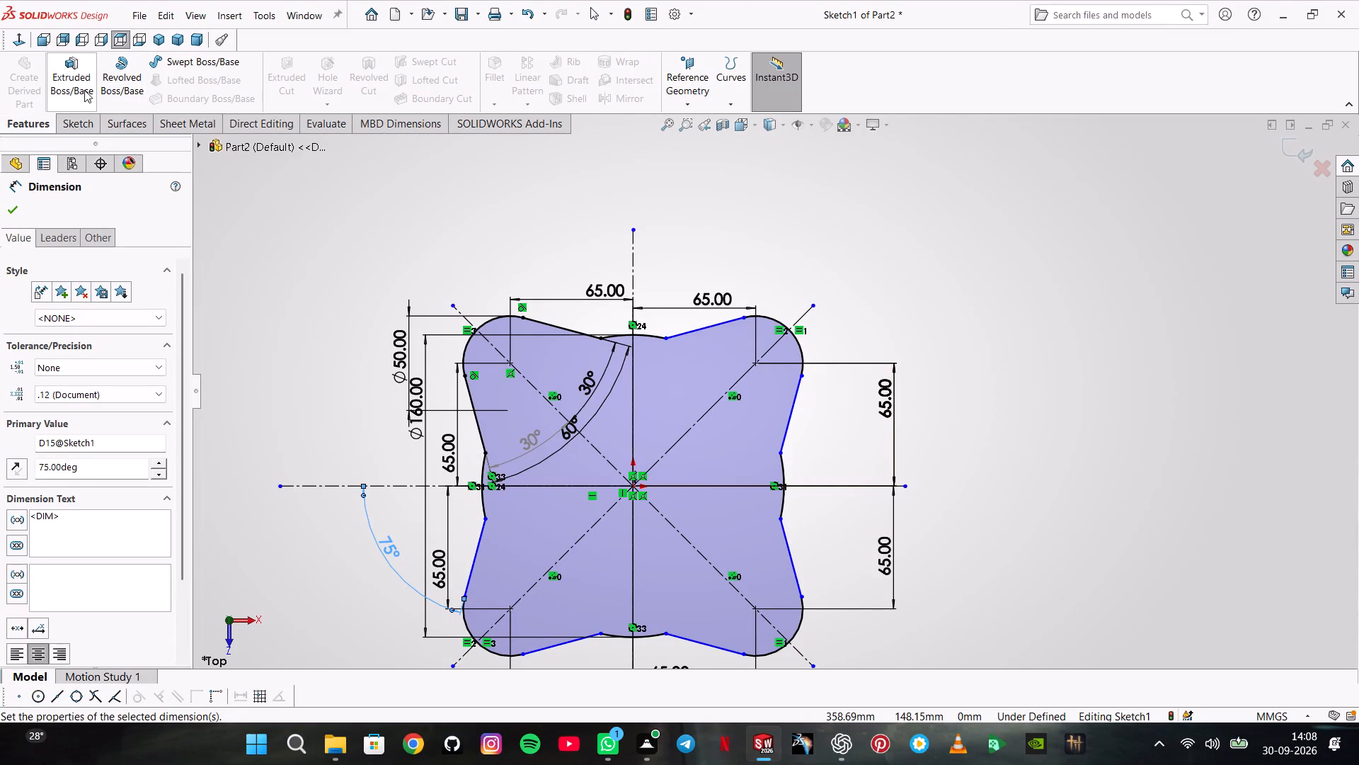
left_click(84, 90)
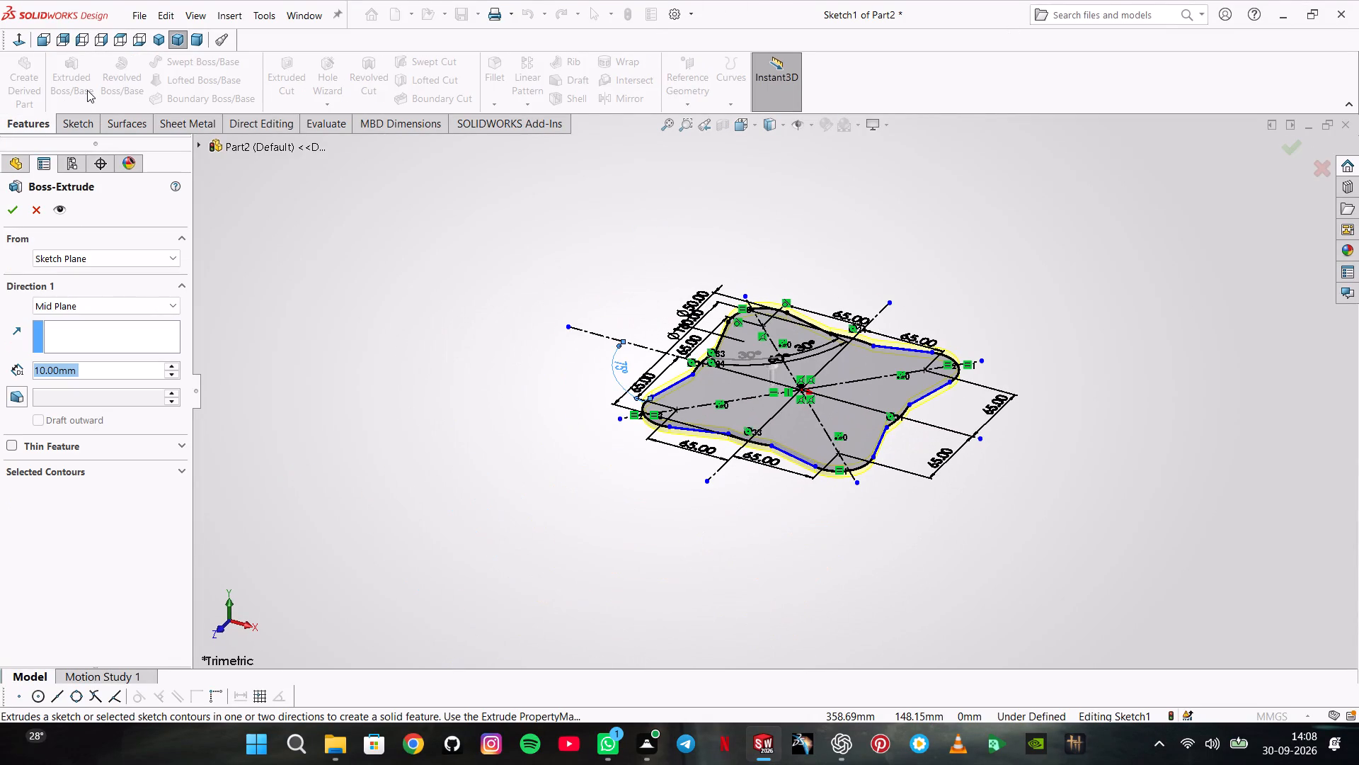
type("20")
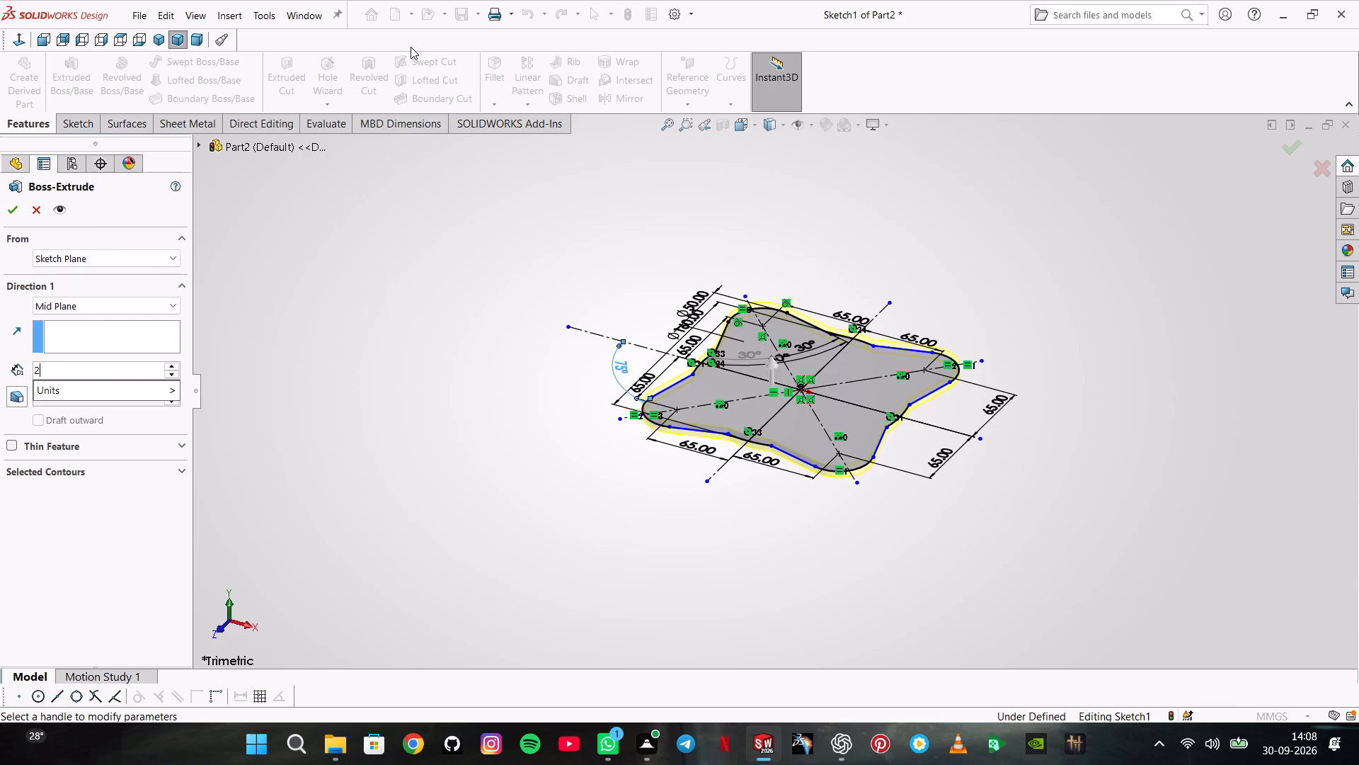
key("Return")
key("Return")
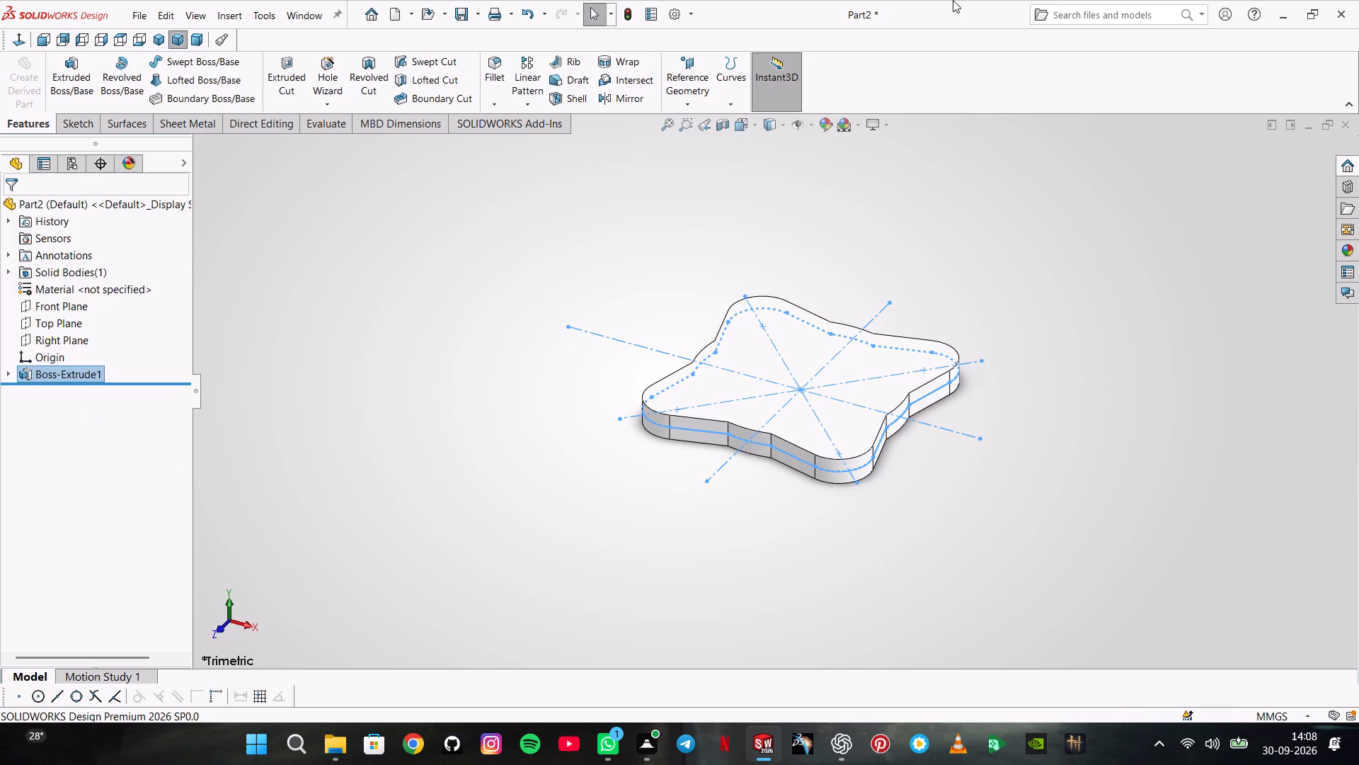
Apply a different scene preset to the graphics area.
left_click(881, 293)
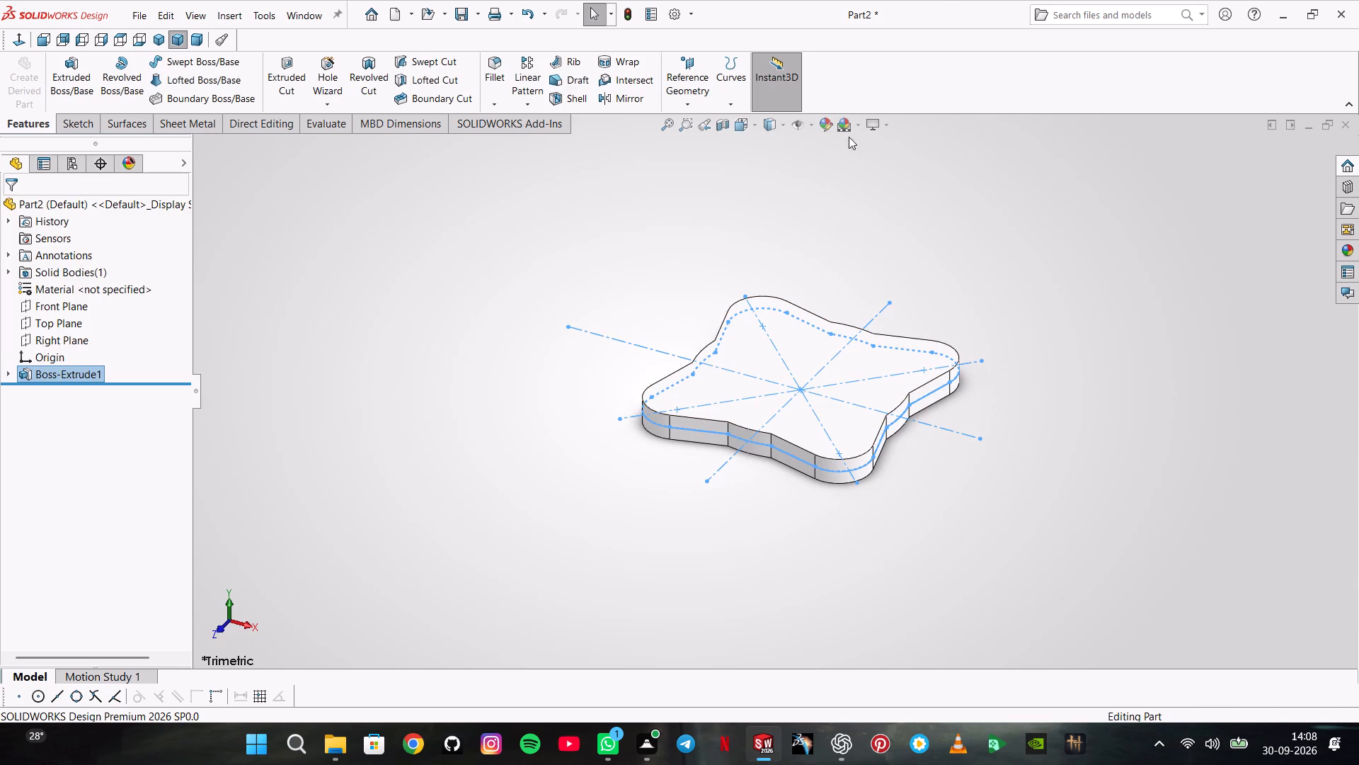
left_click(860, 124)
left_click(871, 176)
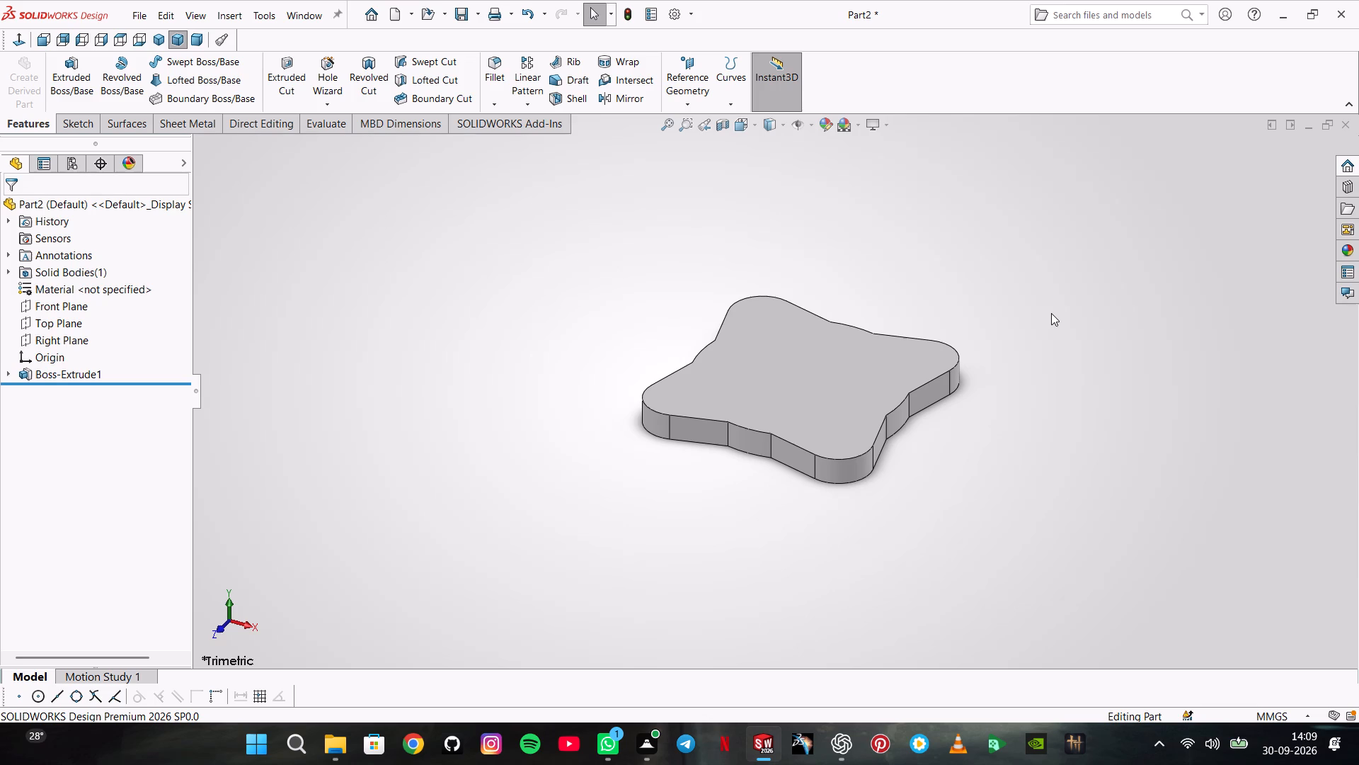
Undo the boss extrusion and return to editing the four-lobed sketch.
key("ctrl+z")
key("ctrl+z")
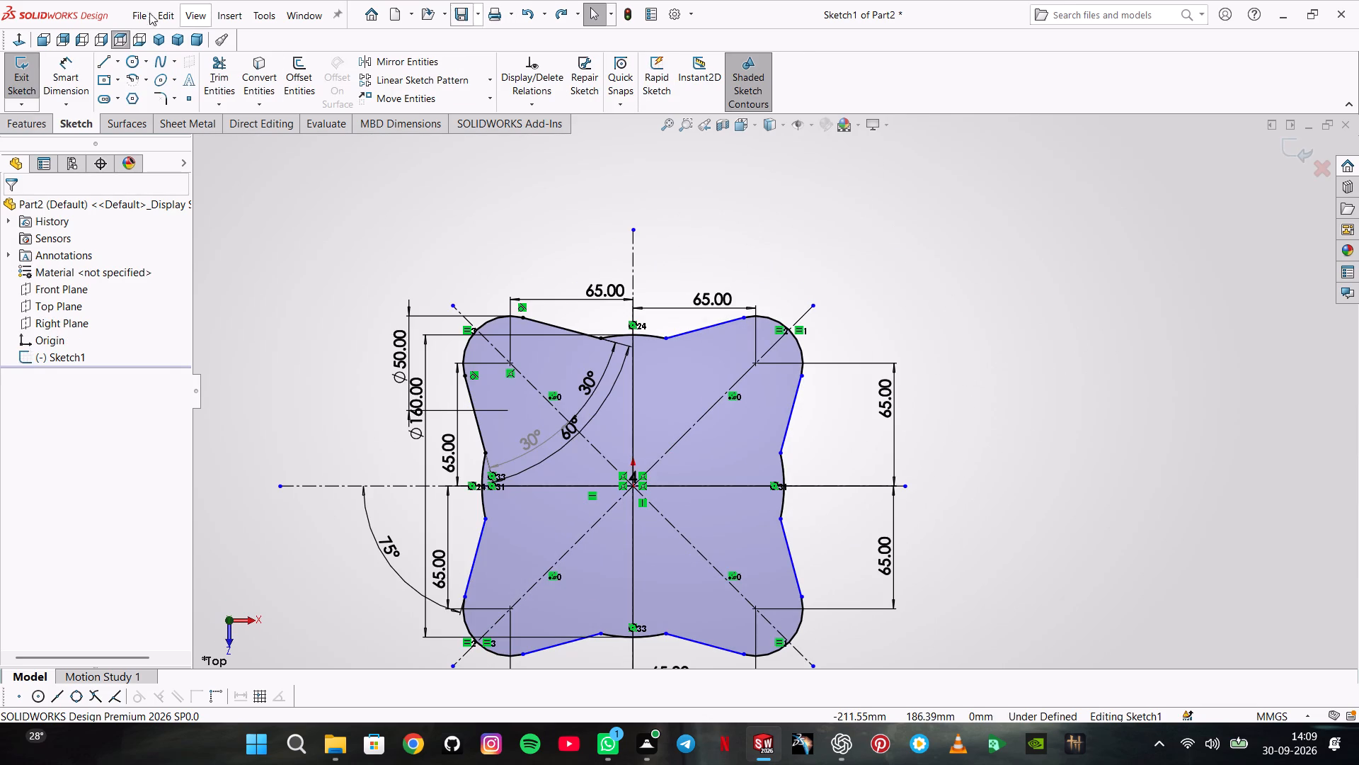
Start a 12 mm sketch fillet on both corners where the 160 mm circle's upper arc meets the upper tangent lines.
left_click(159, 102)
key("1")
key("2")
key("Return")
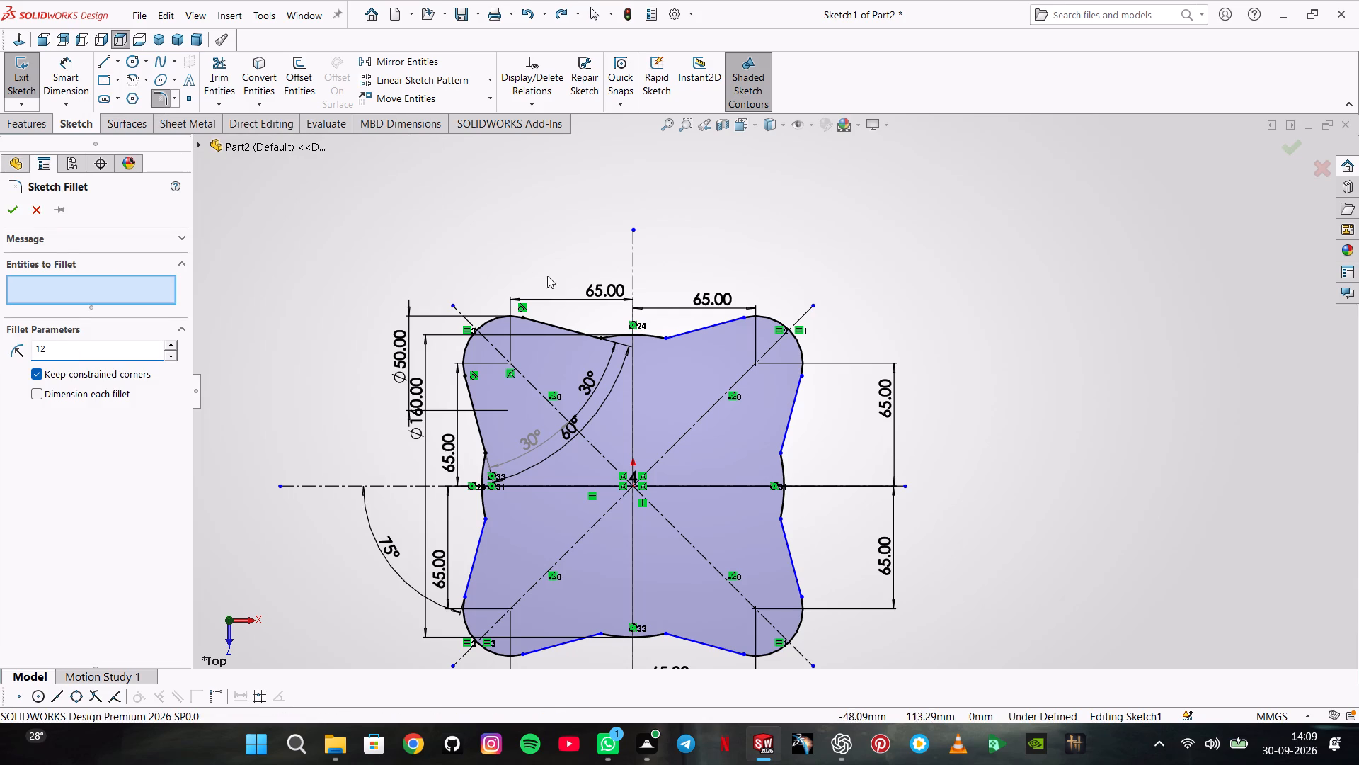
left_click(595, 339)
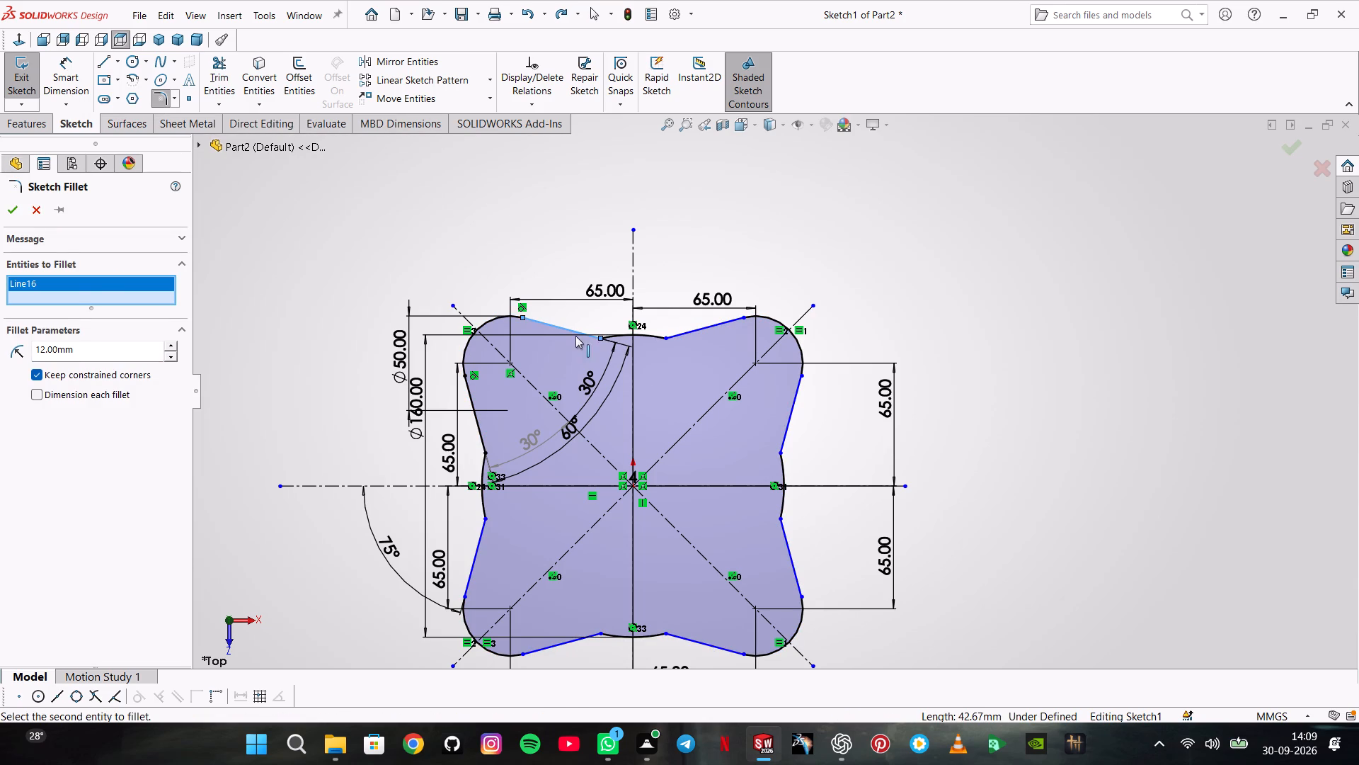
right_click(74, 284)
left_click(100, 297)
scroll(567, 307, "down", 5)
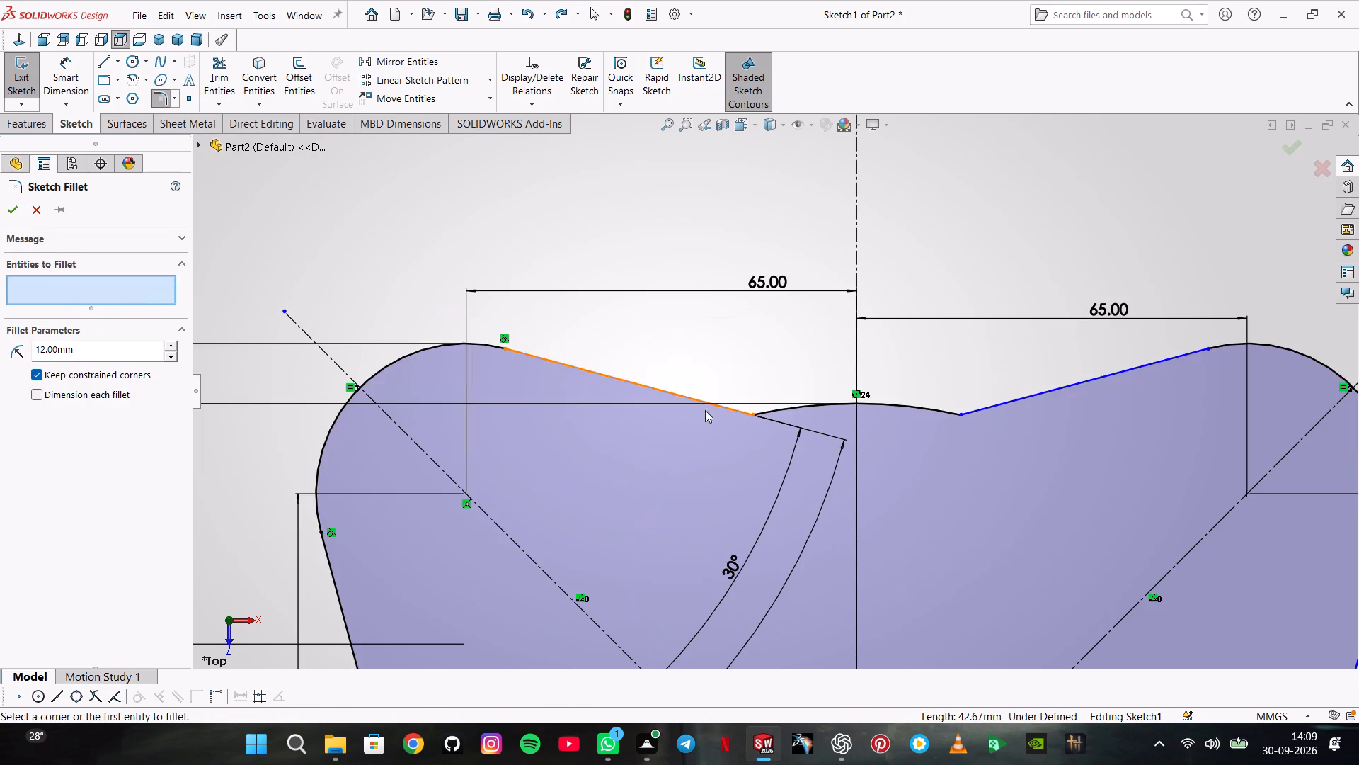
left_click(755, 414)
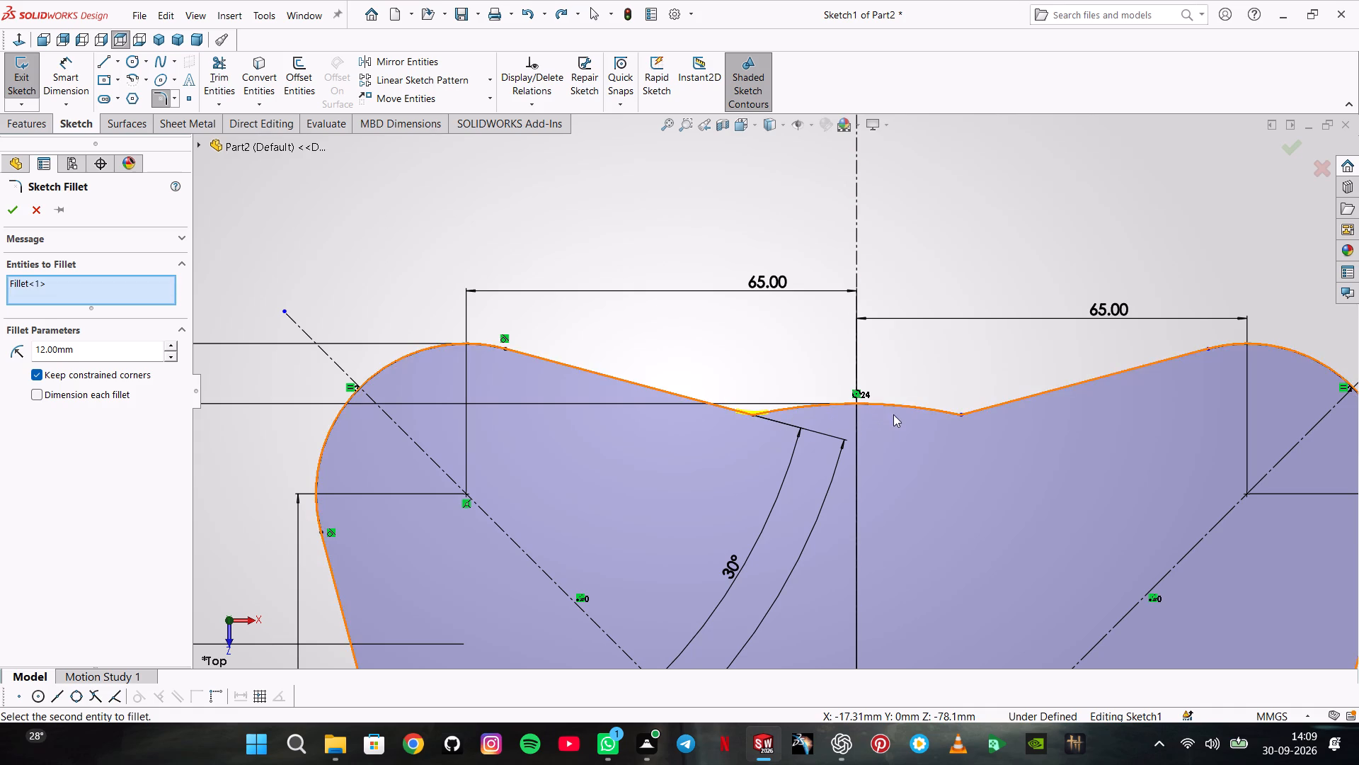
left_click(962, 414)
Add the four corners at the ends of the 160 mm circle's left and right arcs to the 12 mm sketch fillet.
scroll(900, 465, "up", 4)
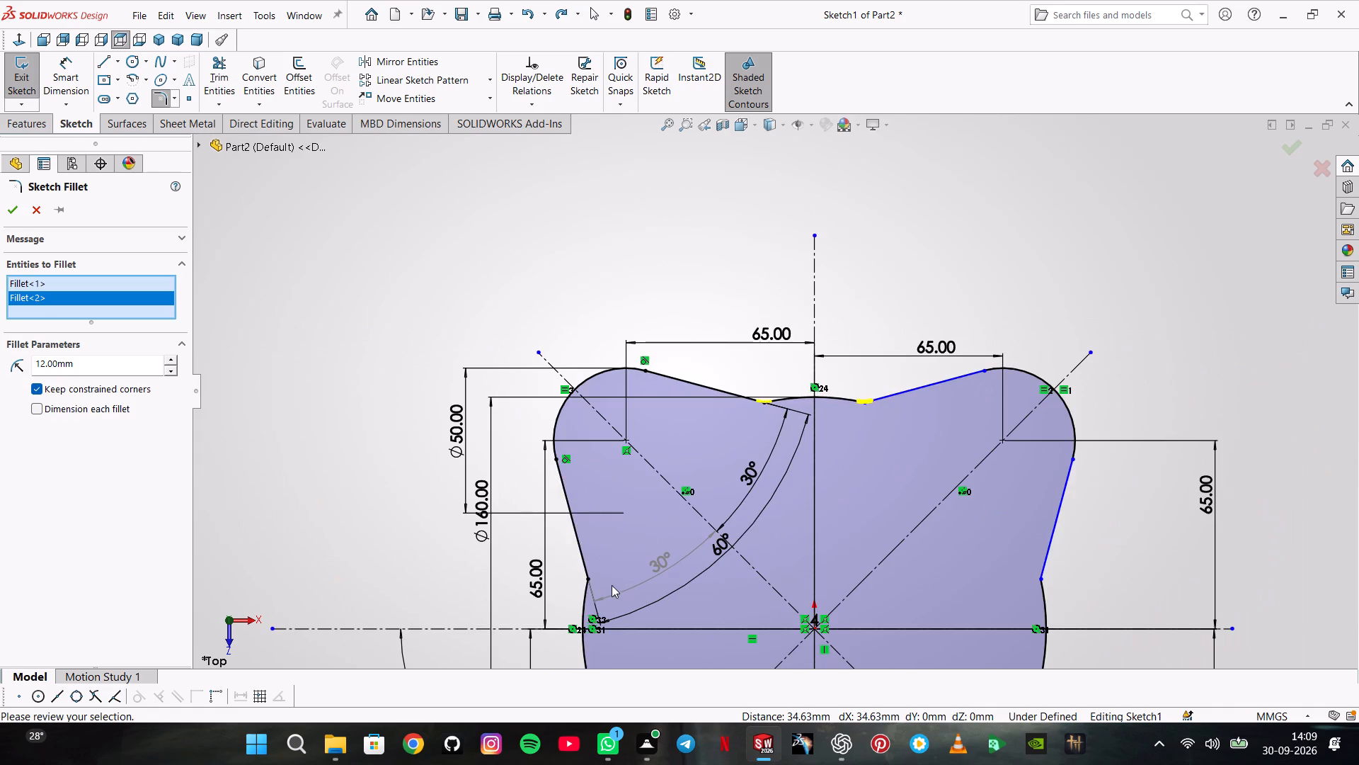
left_click(592, 579)
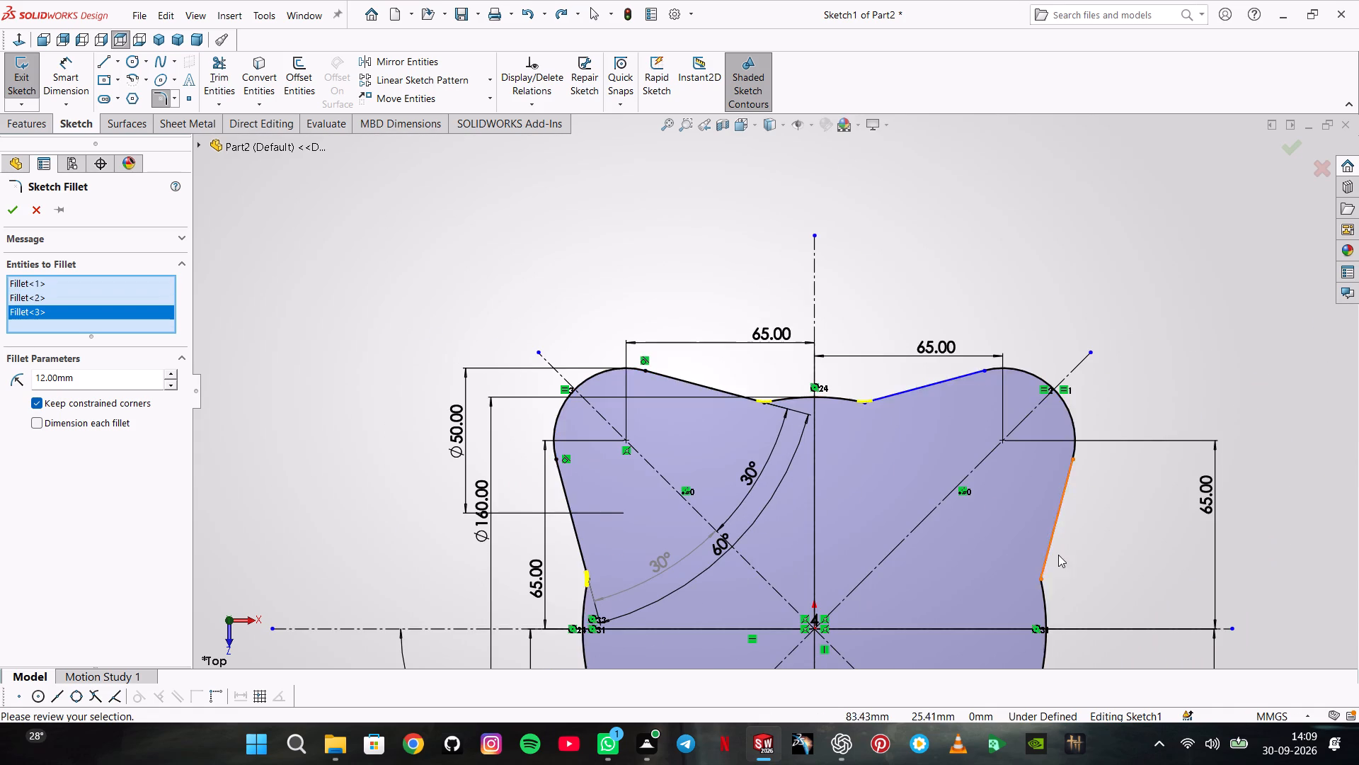
left_click(1040, 579)
scroll(1040, 600, "up", 2)
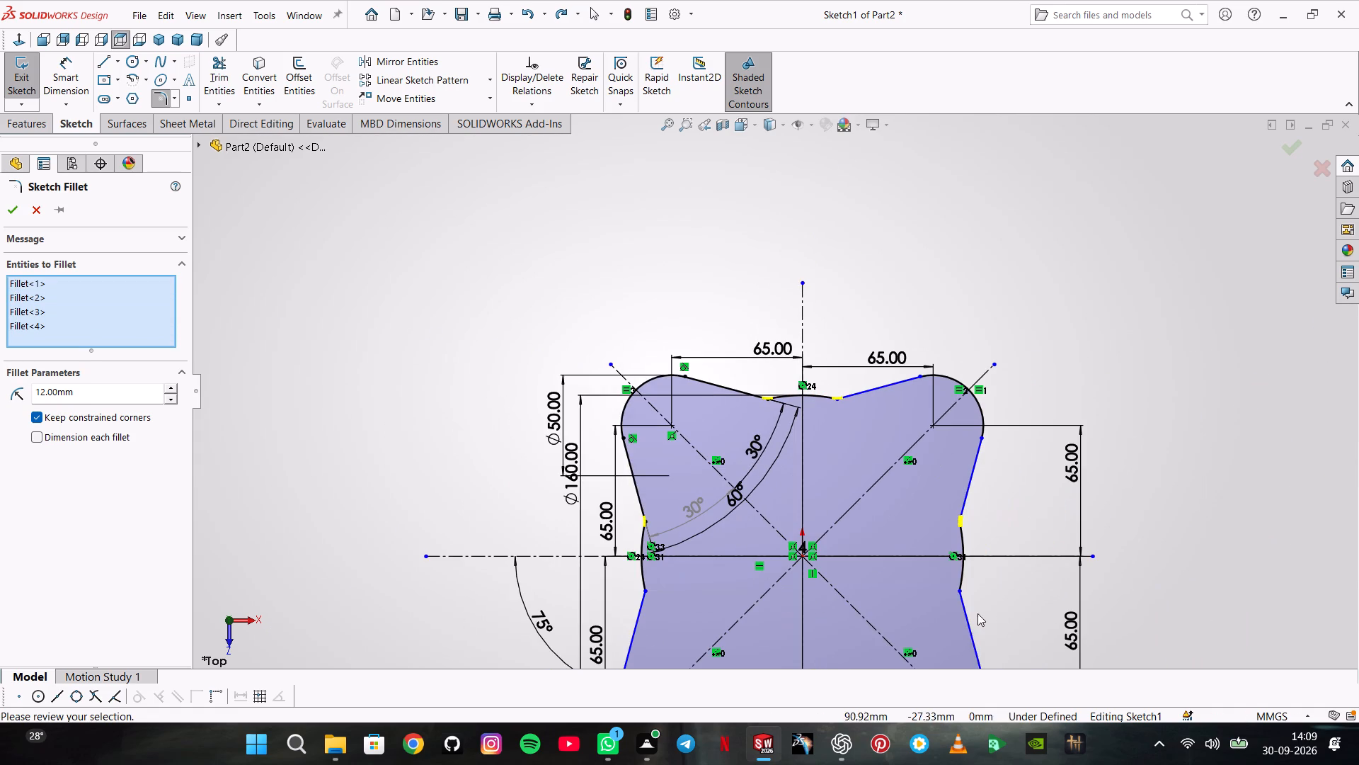
left_click(959, 593)
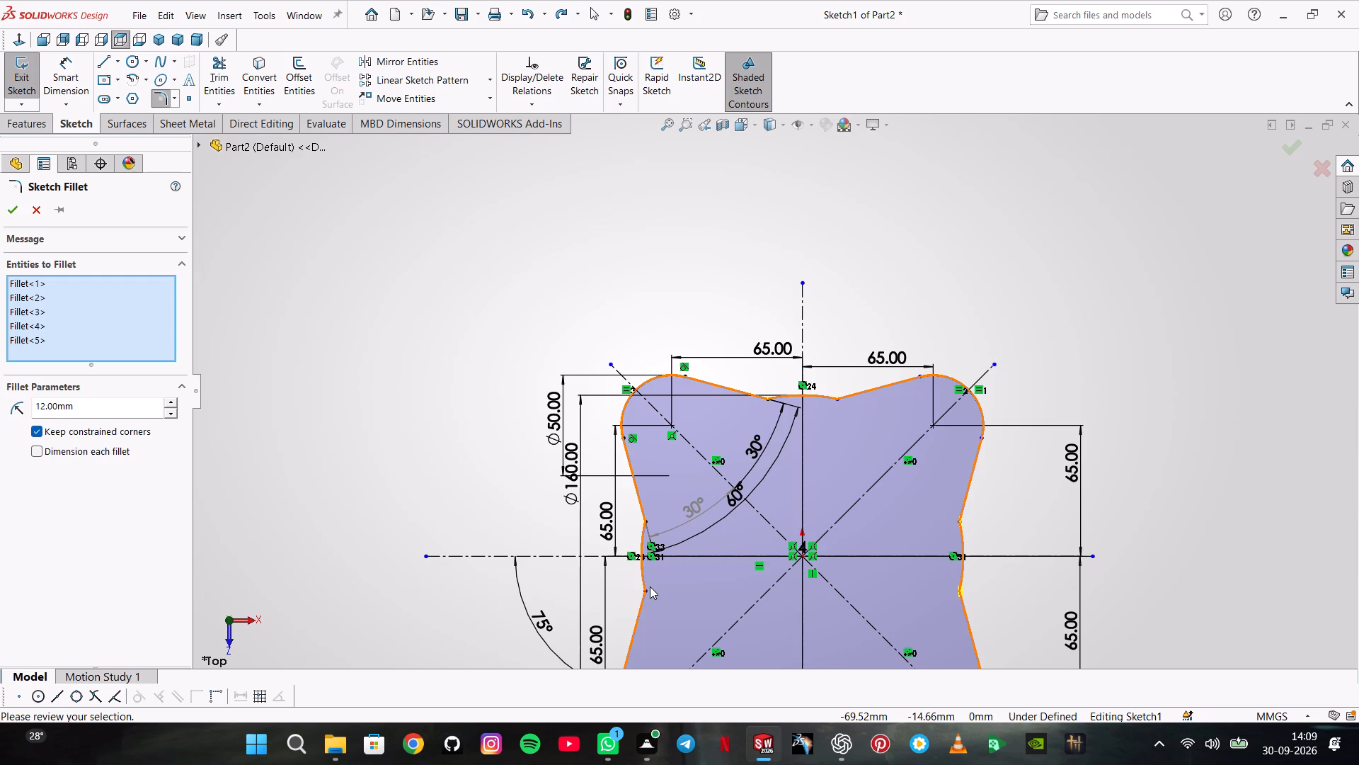
left_click(644, 589)
Add both corners of the 160 mm circle's lower arc and apply the 12 mm sketch fillet to all eight corners.
scroll(690, 608, "up", 3)
scroll(745, 565, "down", 5)
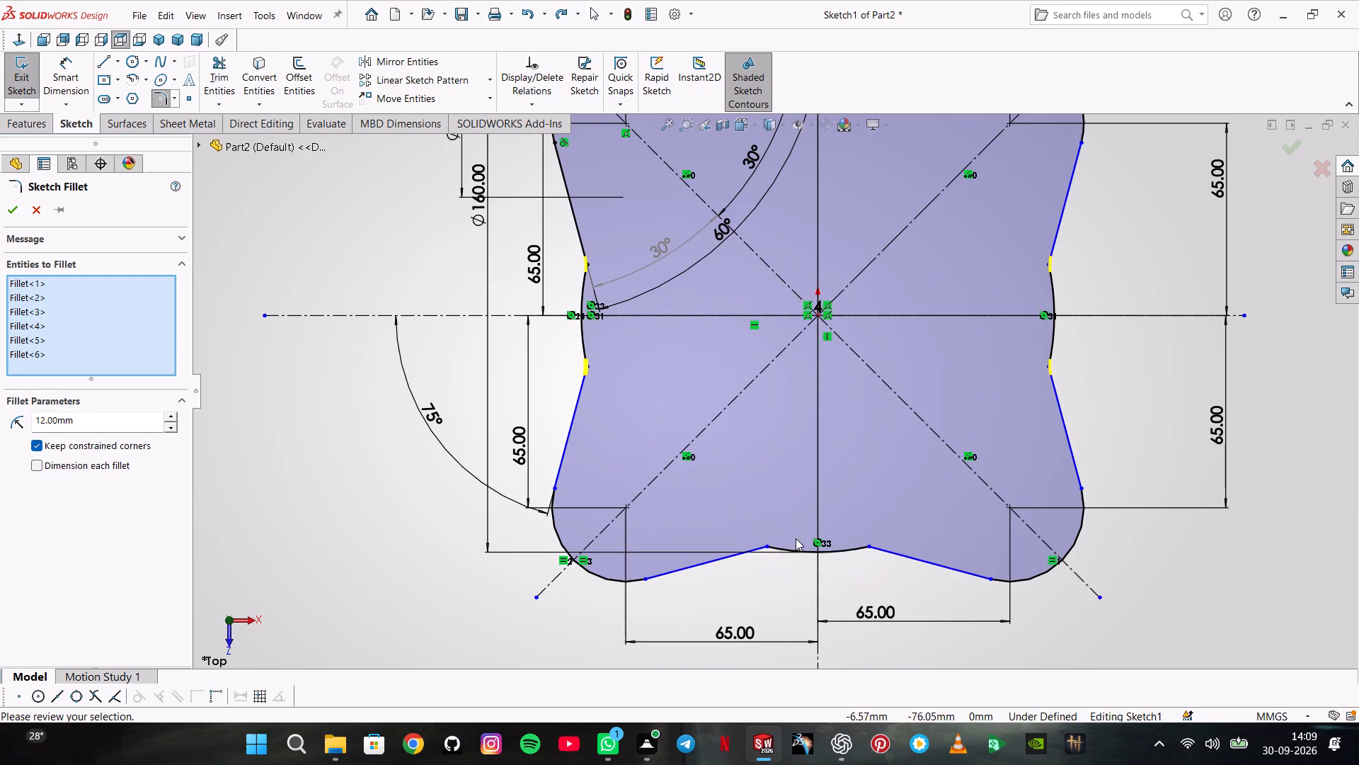
left_click(771, 546)
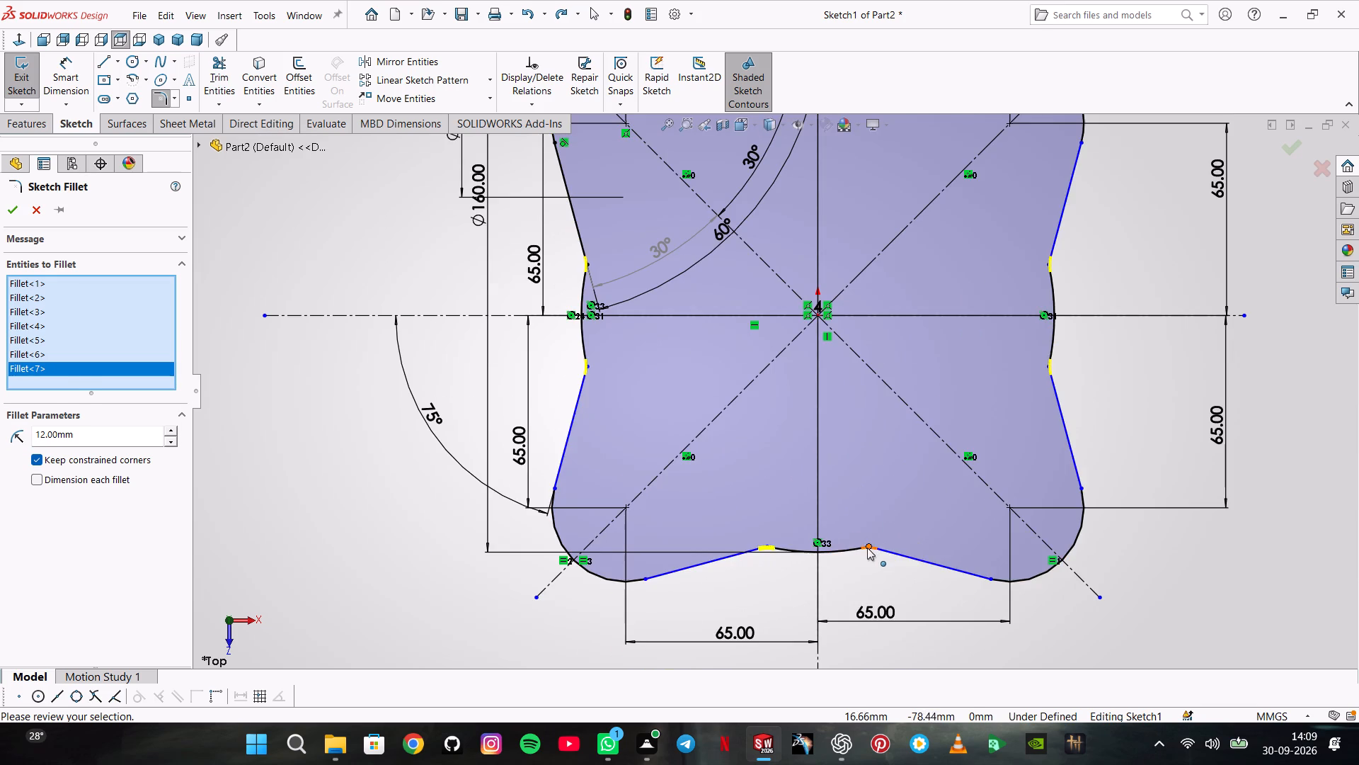
left_click(867, 548)
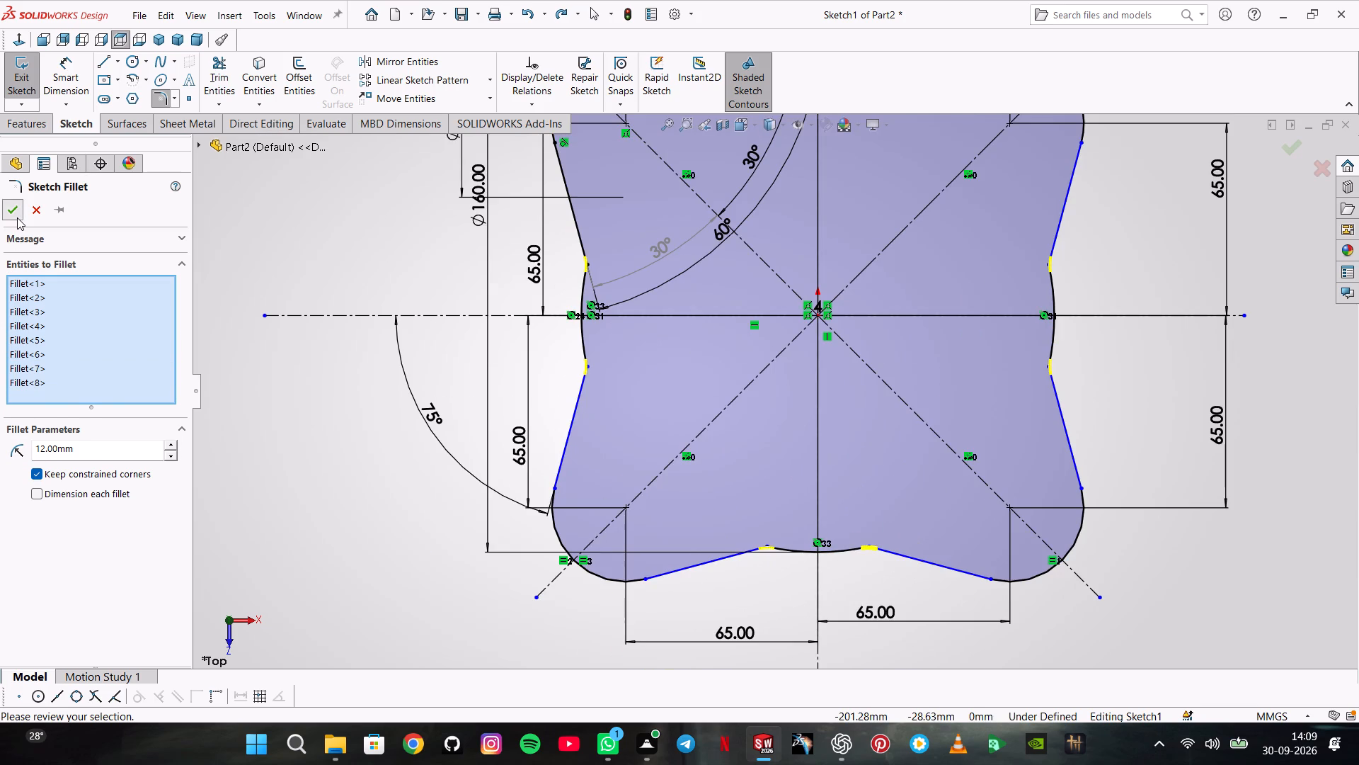
left_click(17, 217)
scroll(974, 225, "up", 3)
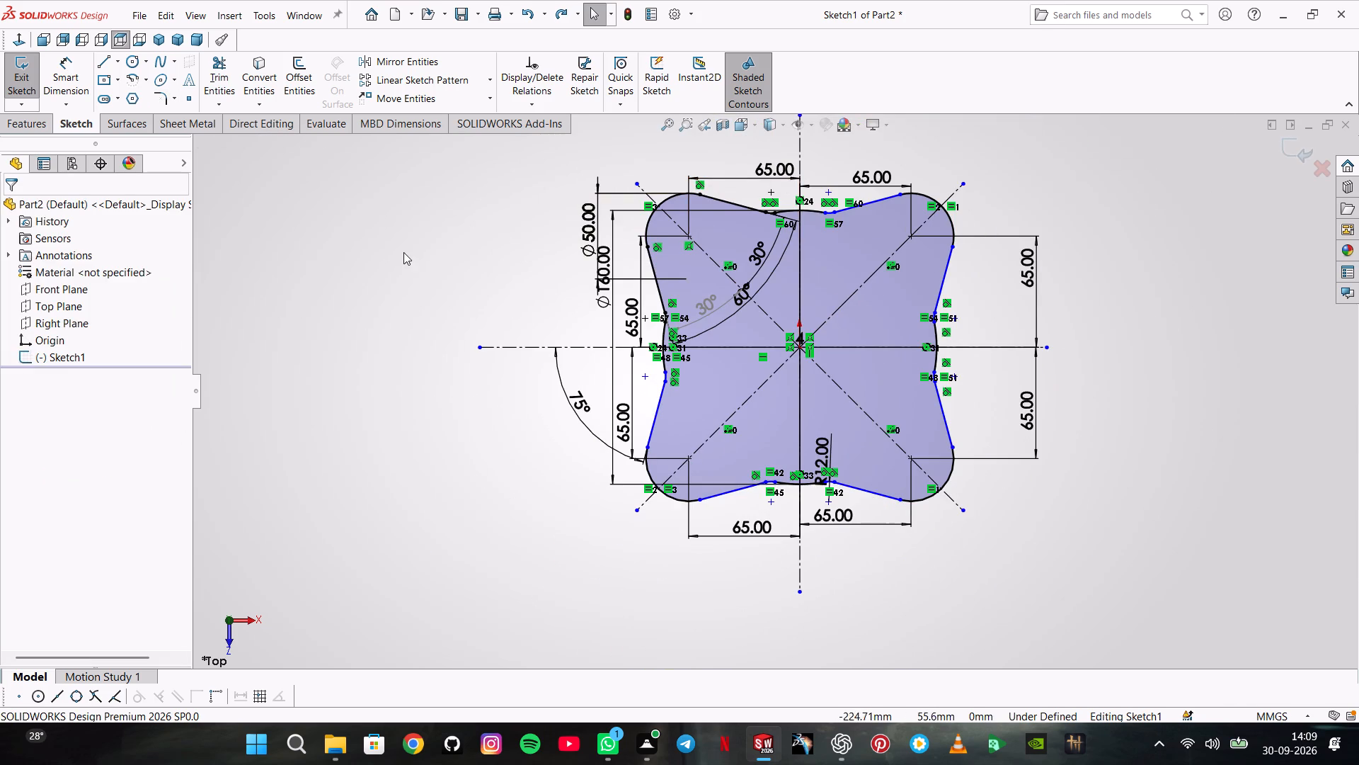
left_click(403, 252)
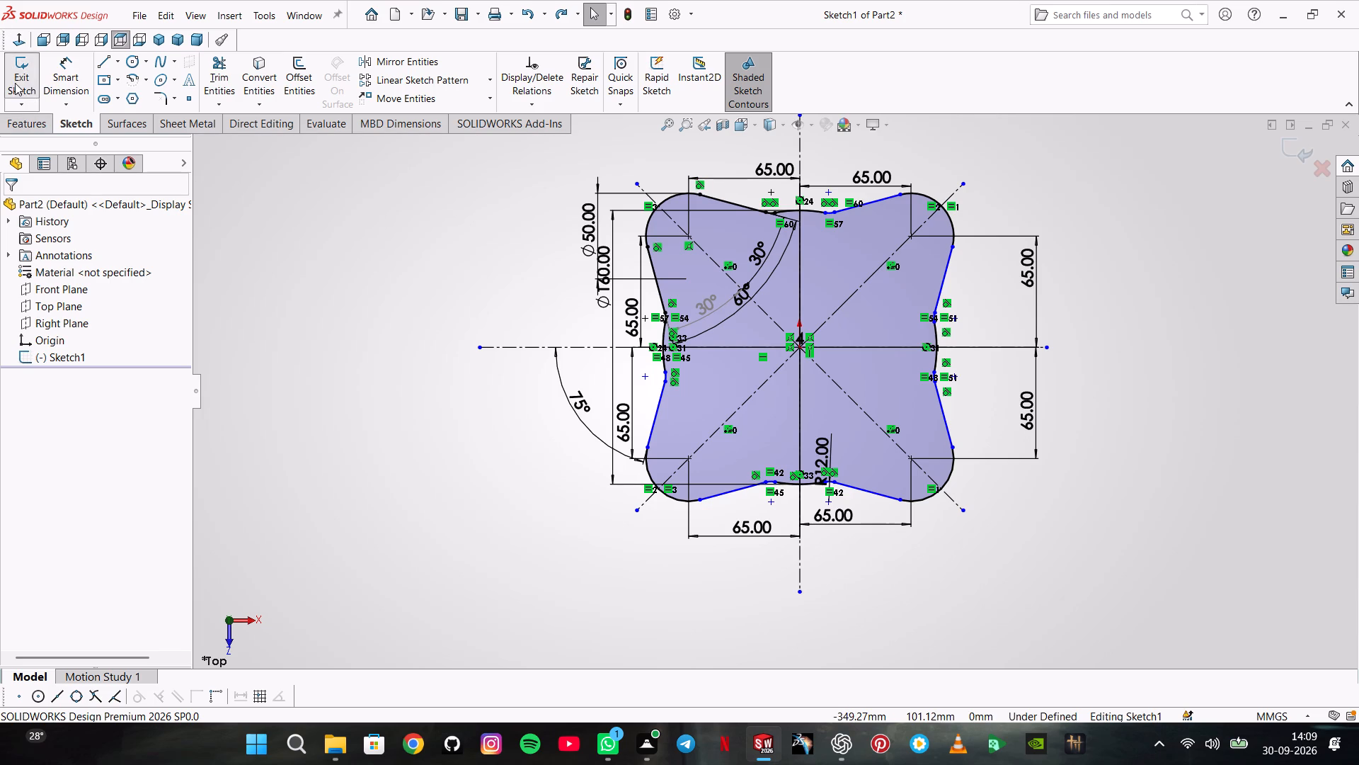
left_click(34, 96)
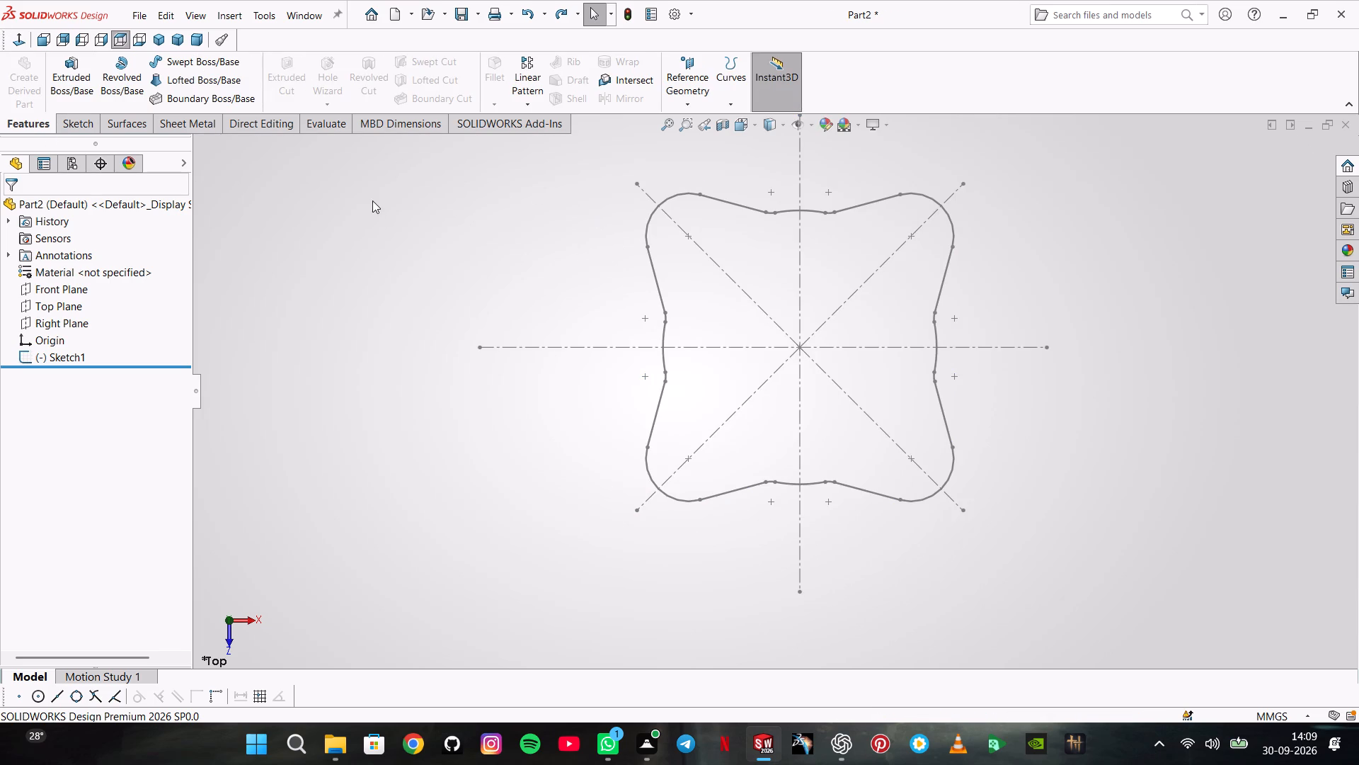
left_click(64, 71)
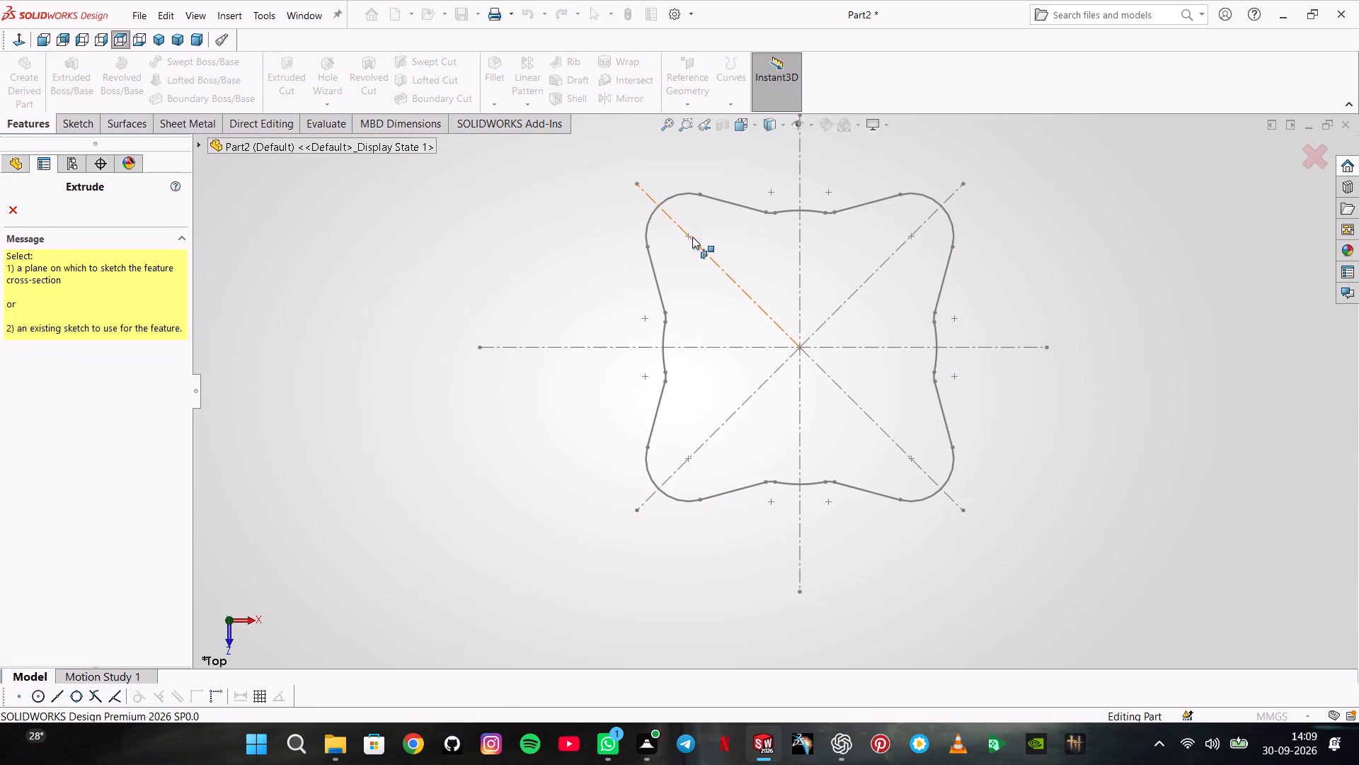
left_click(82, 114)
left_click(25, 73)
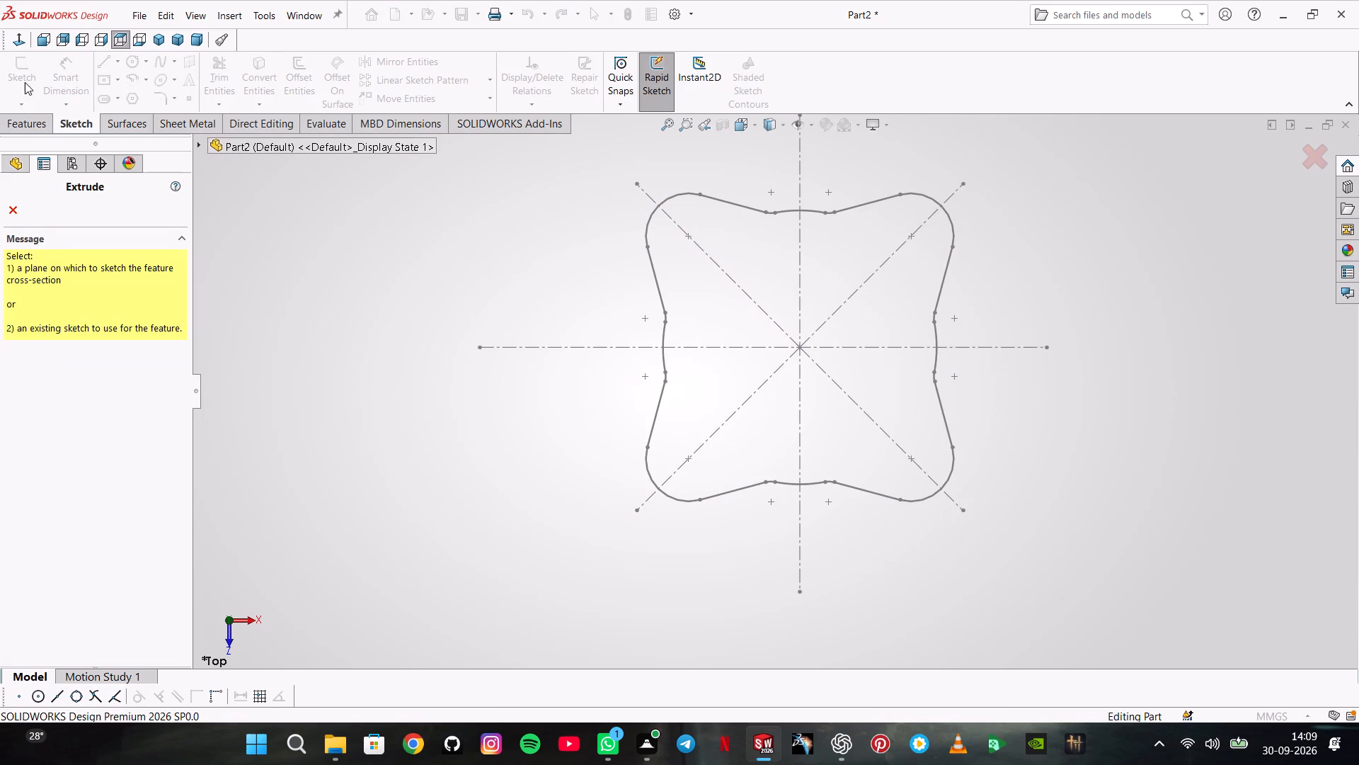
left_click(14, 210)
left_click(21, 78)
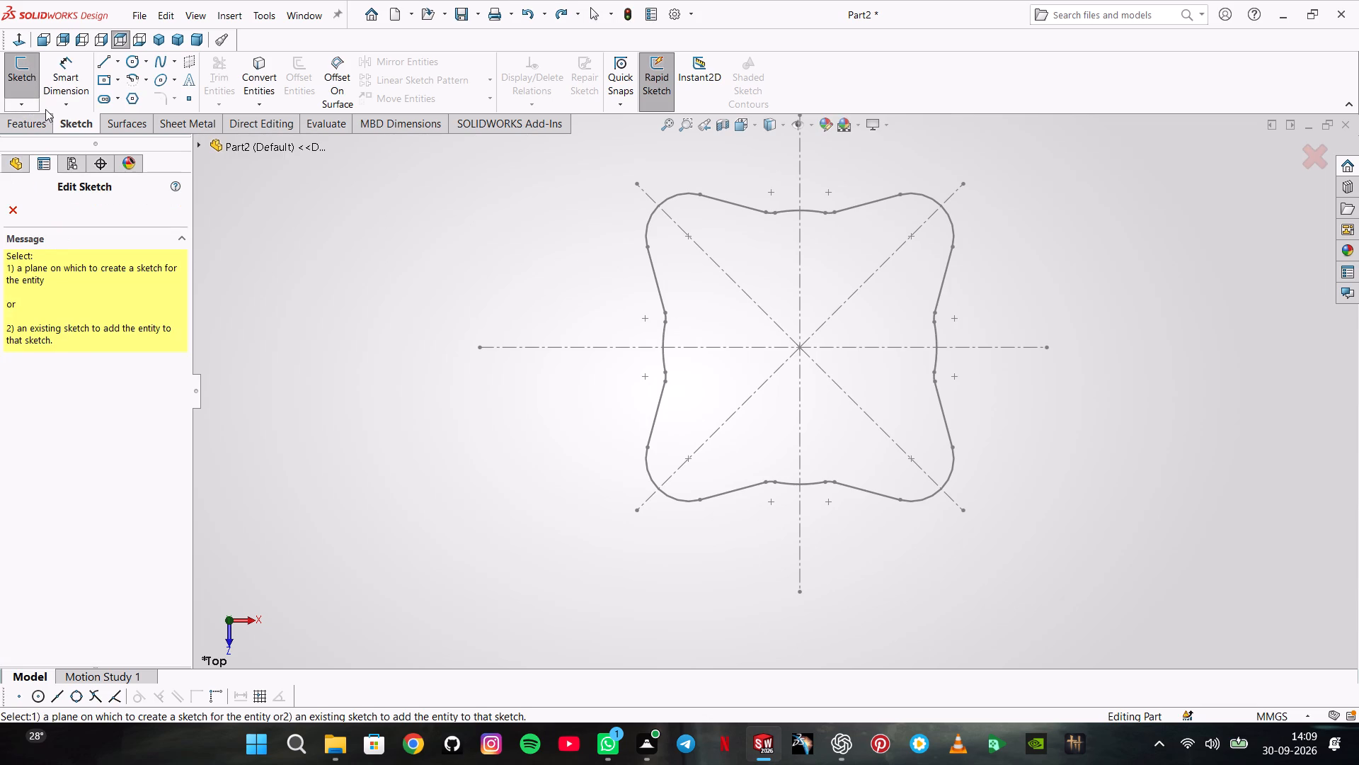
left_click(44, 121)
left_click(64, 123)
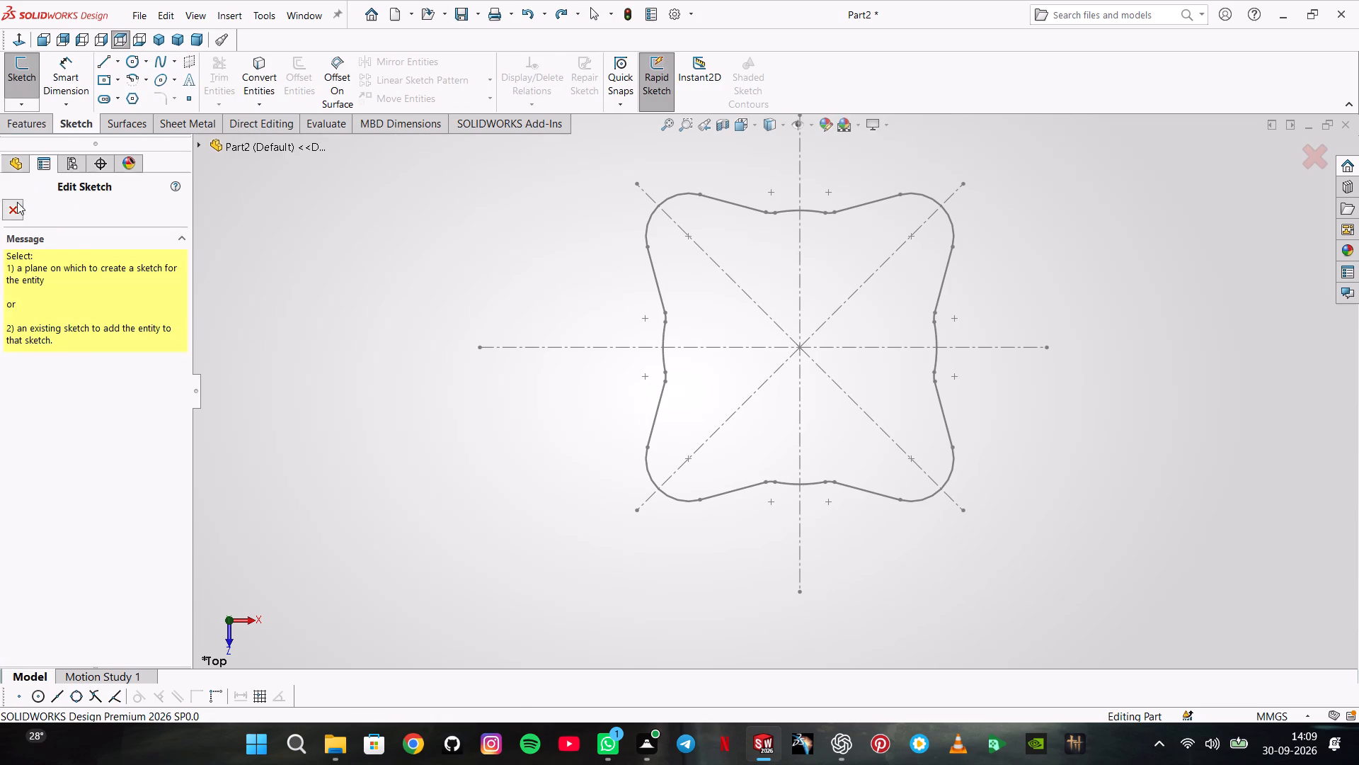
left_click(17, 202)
Reopen Sketch1 for editing and extrude the filleted profile as a Mid Plane boss 20 mm thick.
right_click(50, 359)
left_click(64, 325)
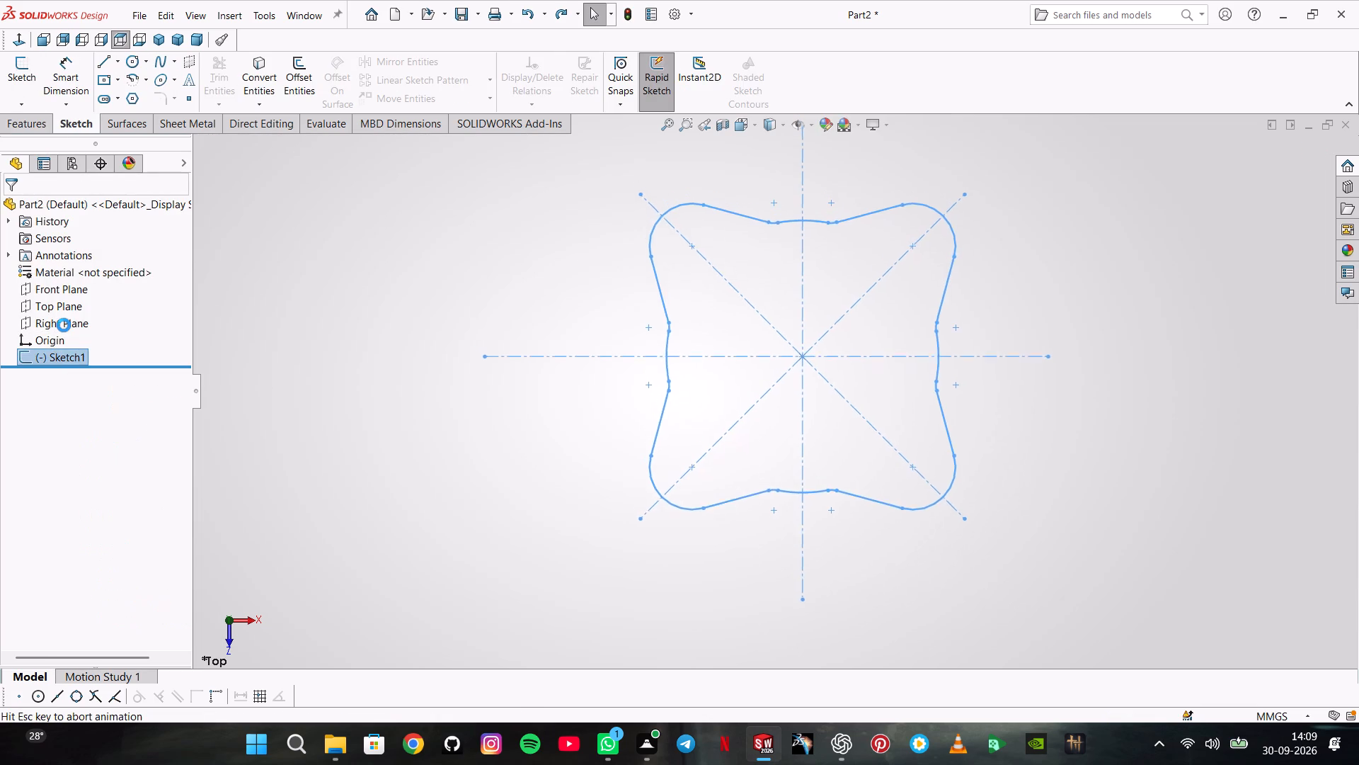
left_click(30, 115)
left_click(52, 98)
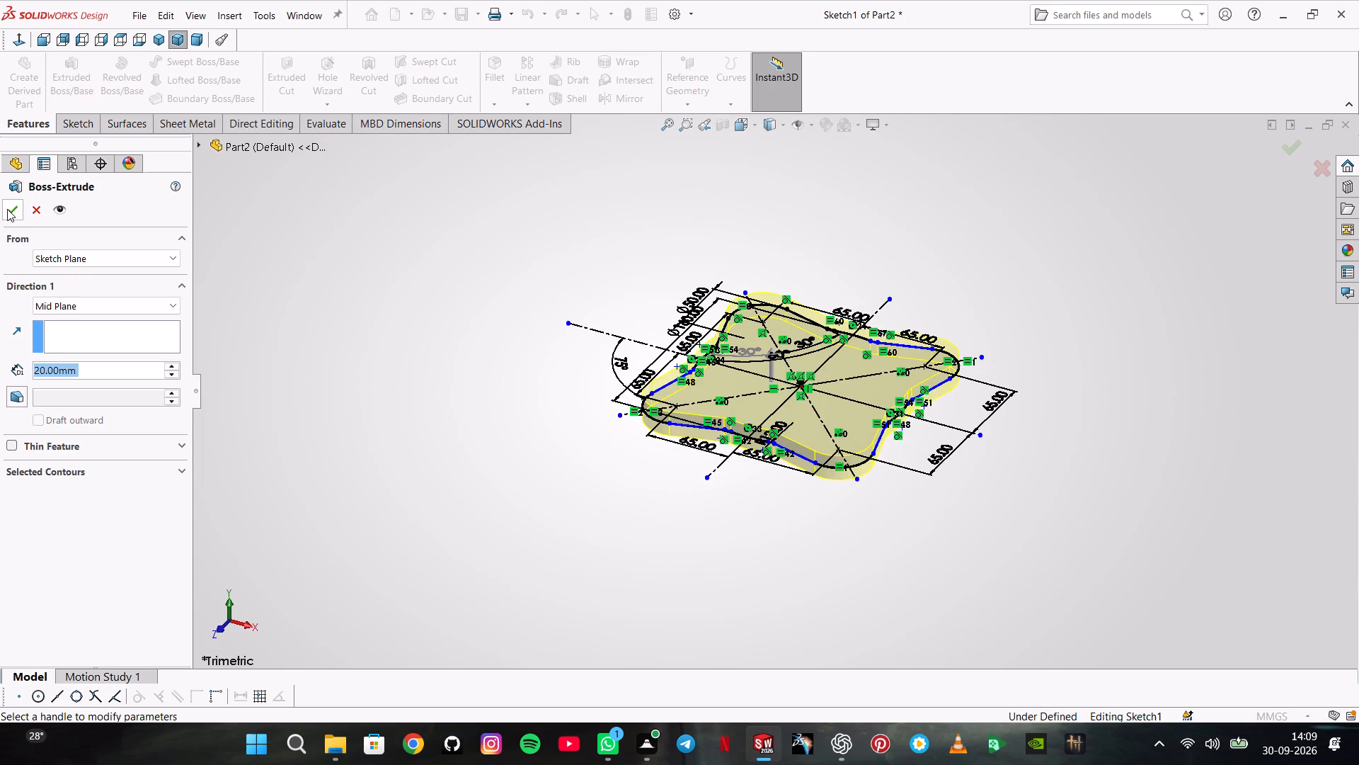
left_click(7, 209)
left_click(716, 278)
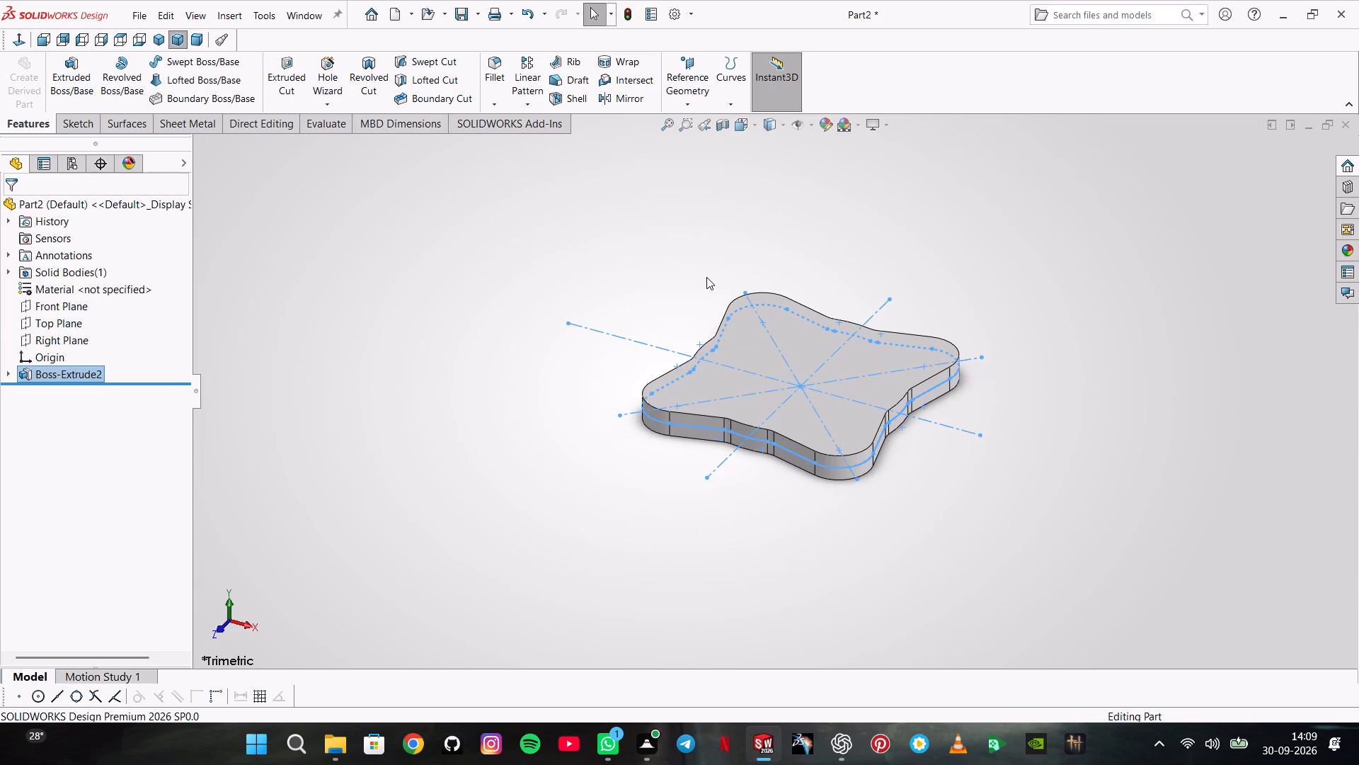
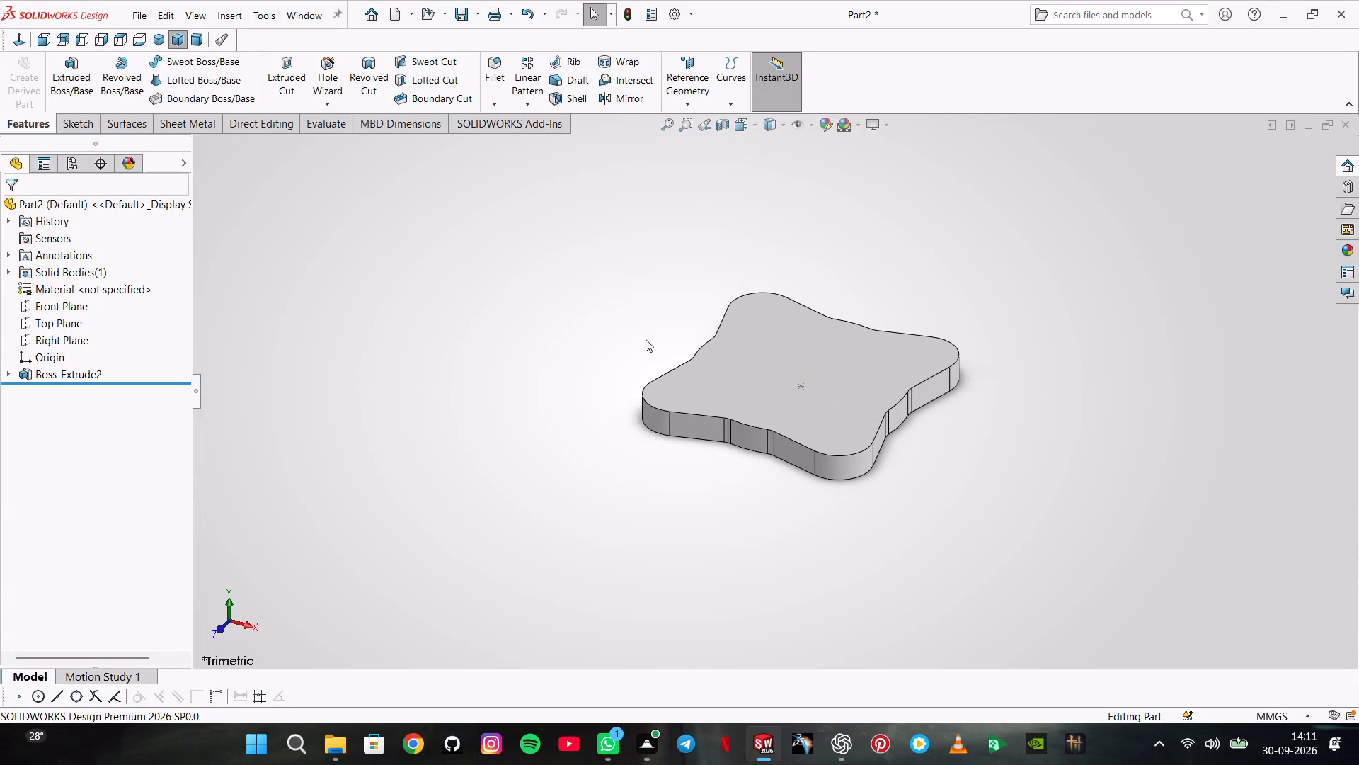
Start a sketch on the plate's top face and draw an origin-centred rectangle about 54 mm high.
left_click(820, 368)
left_click(883, 322)
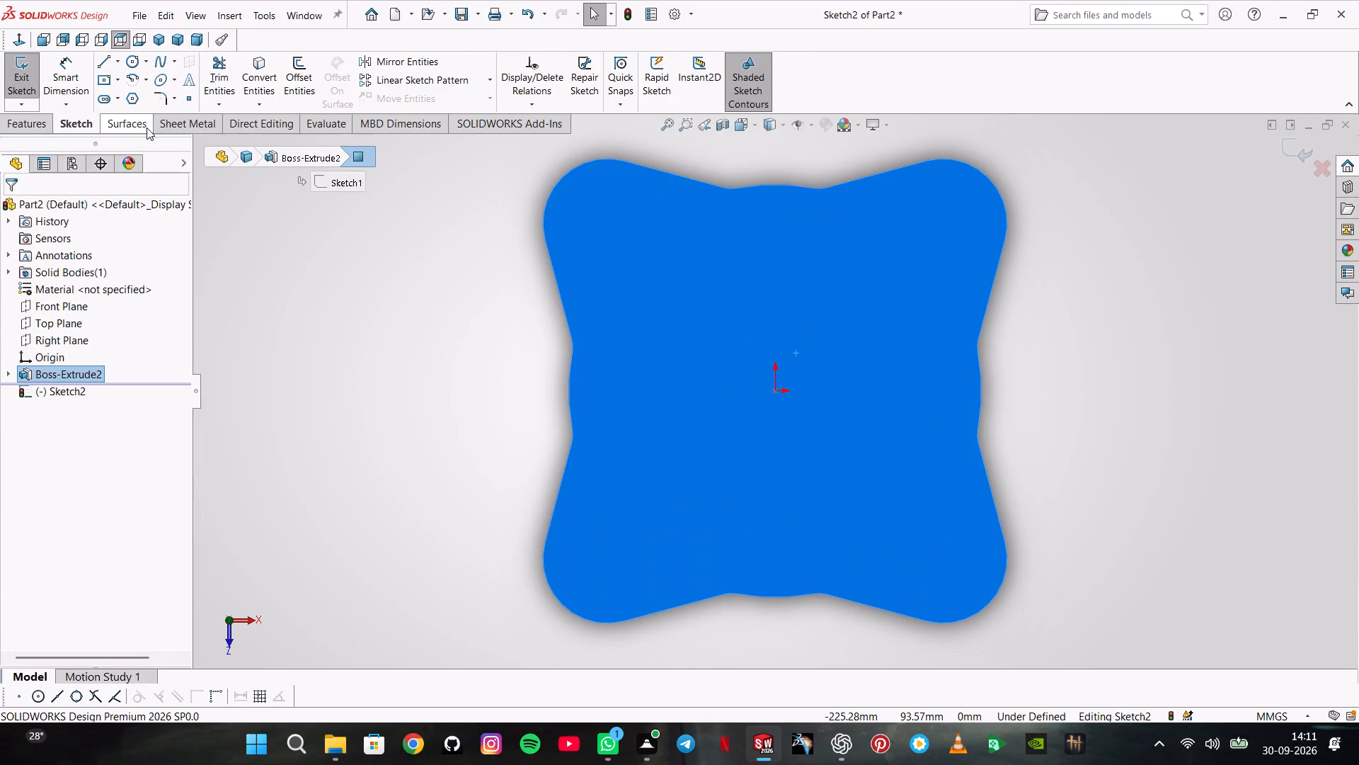
left_click(108, 86)
left_click(773, 393)
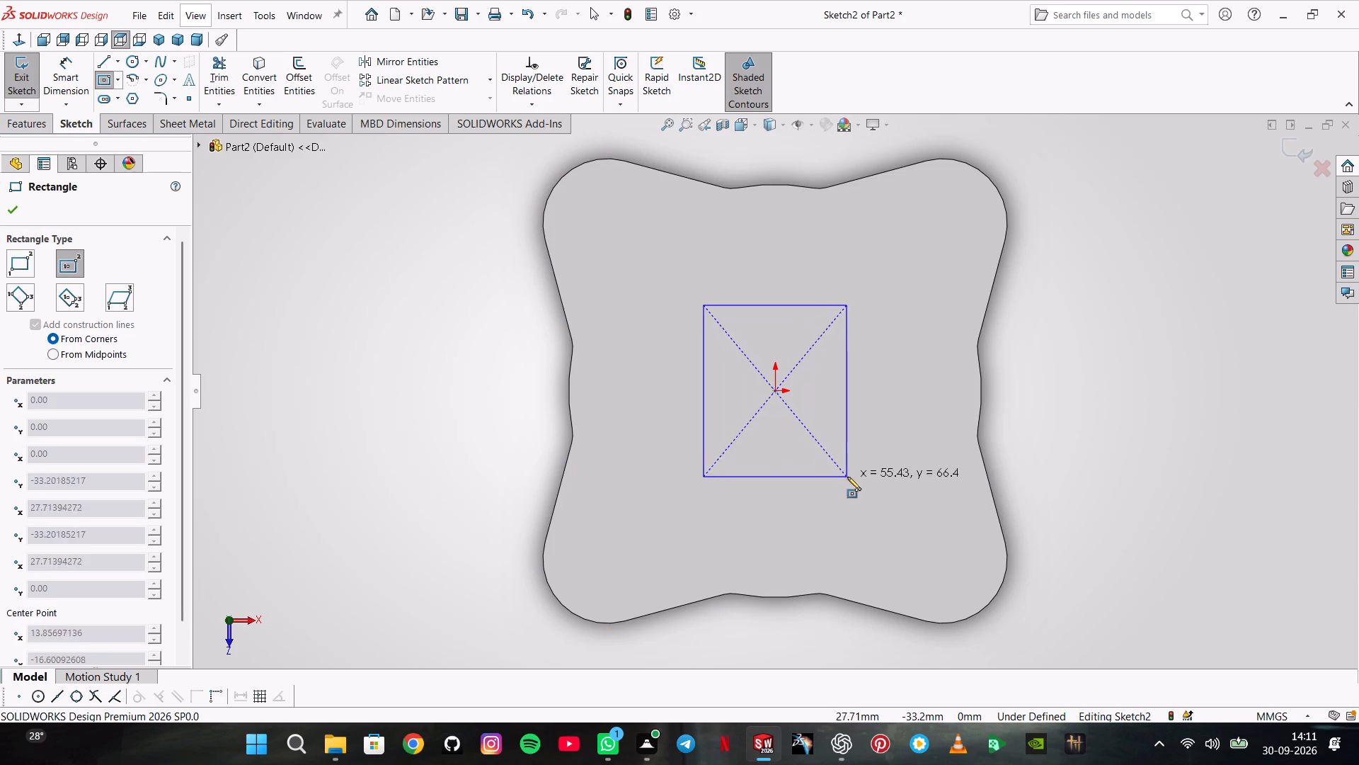
left_click(860, 460)
Dimension the centre rectangle's height and width to 100 mm each.
left_click(61, 67)
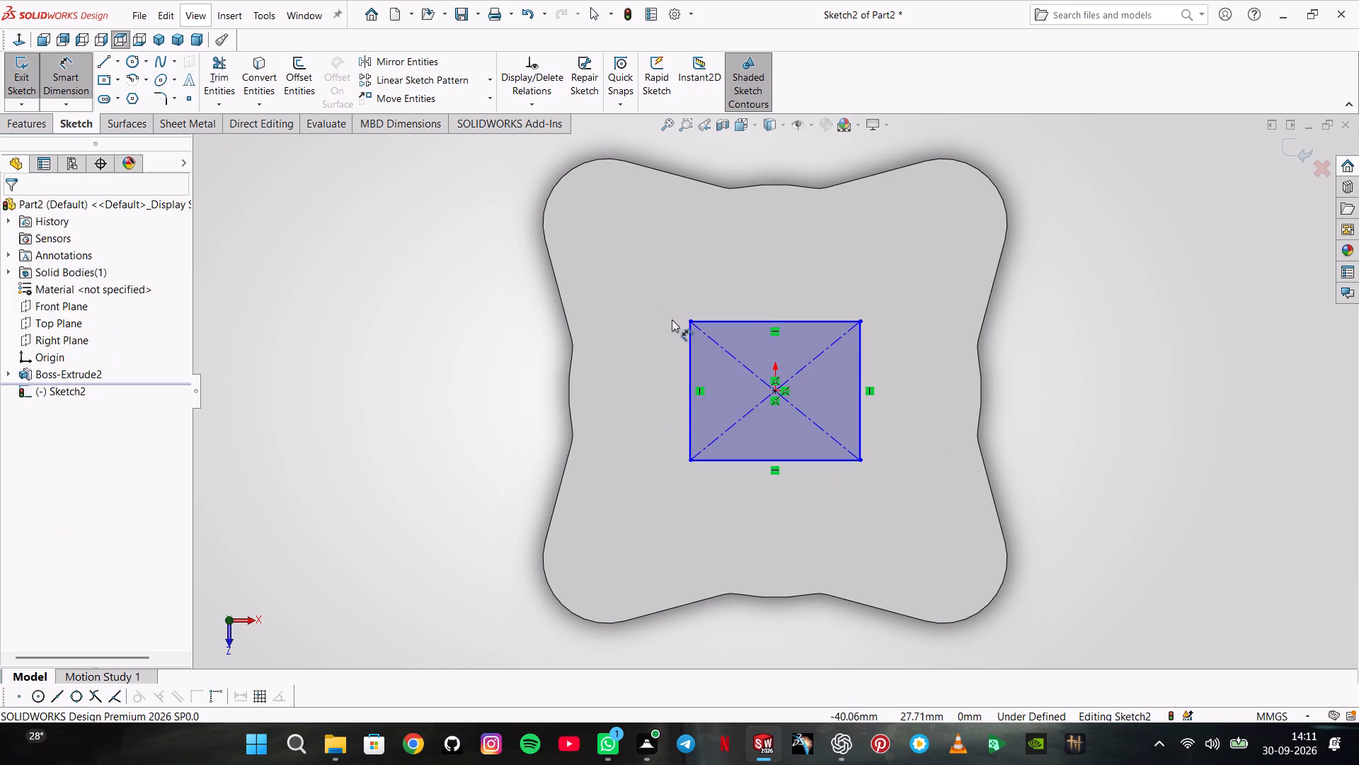
left_click_drag(687, 344, 687, 352)
left_click(452, 413)
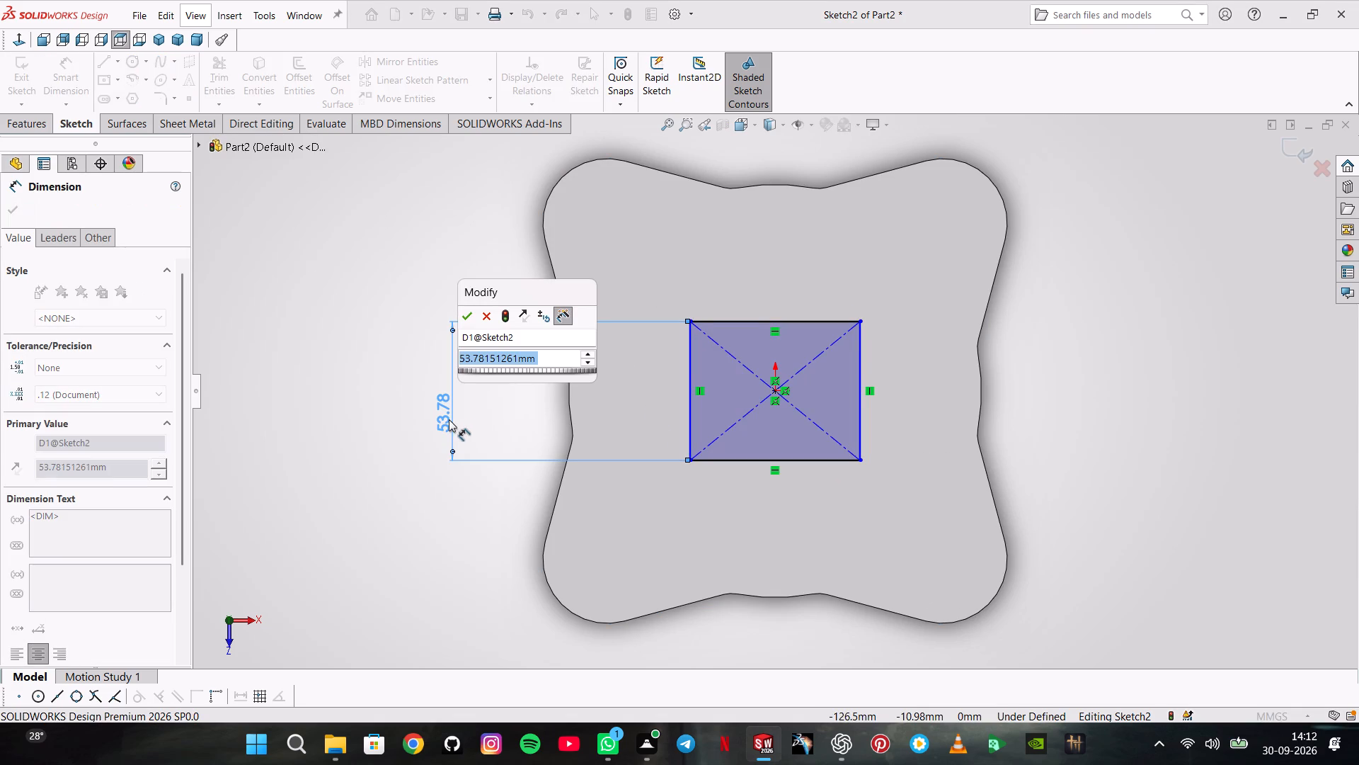
type("100")
key("Return")
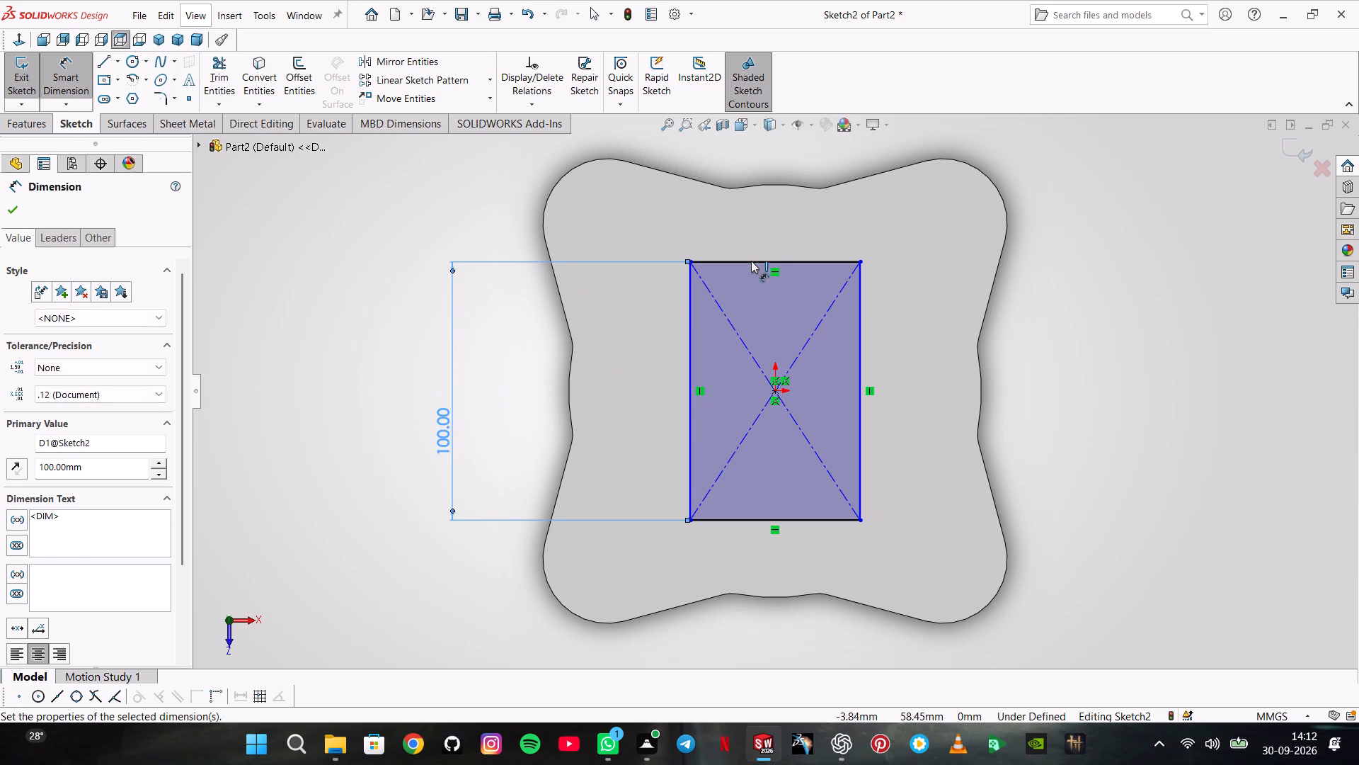
left_click(750, 262)
left_click(781, 149)
type("100")
key("Return")
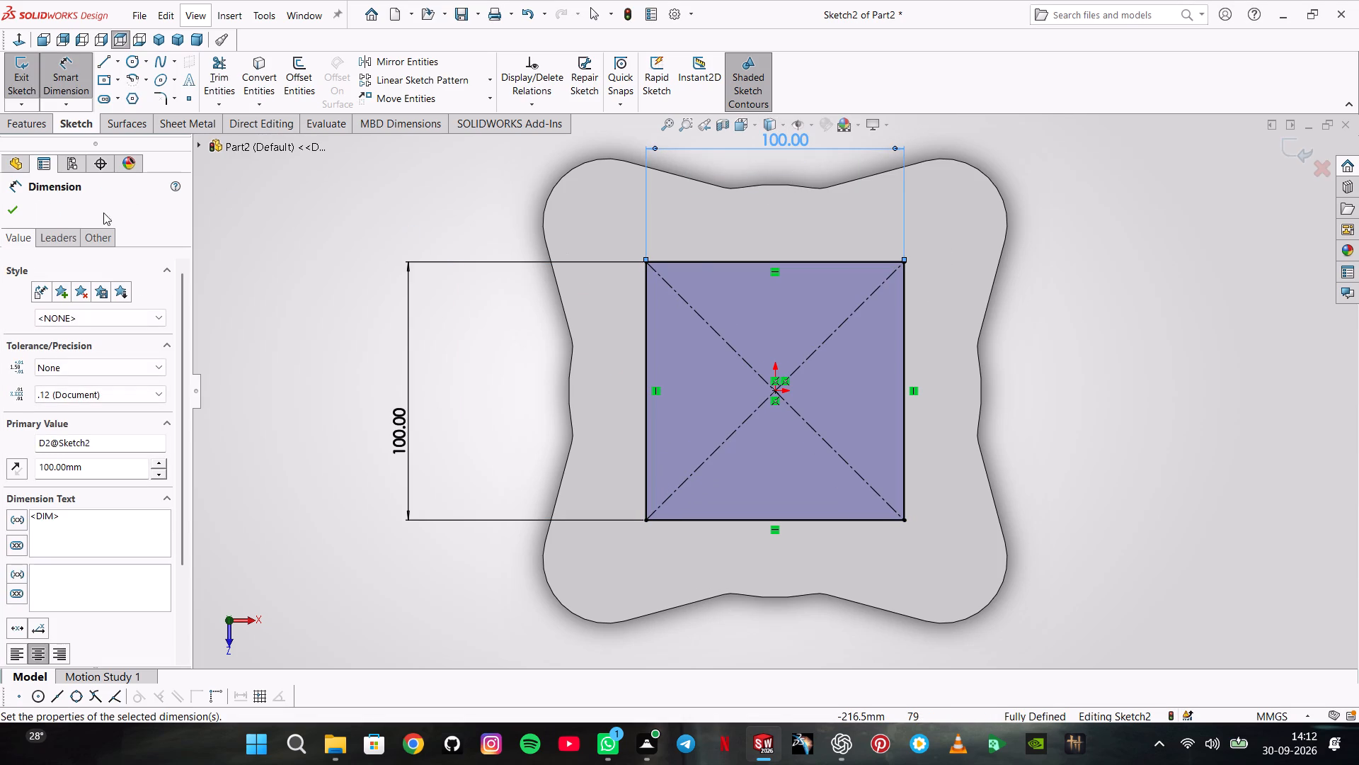
Offset the 100 mm square's outline inward by 6 mm.
left_click(292, 73)
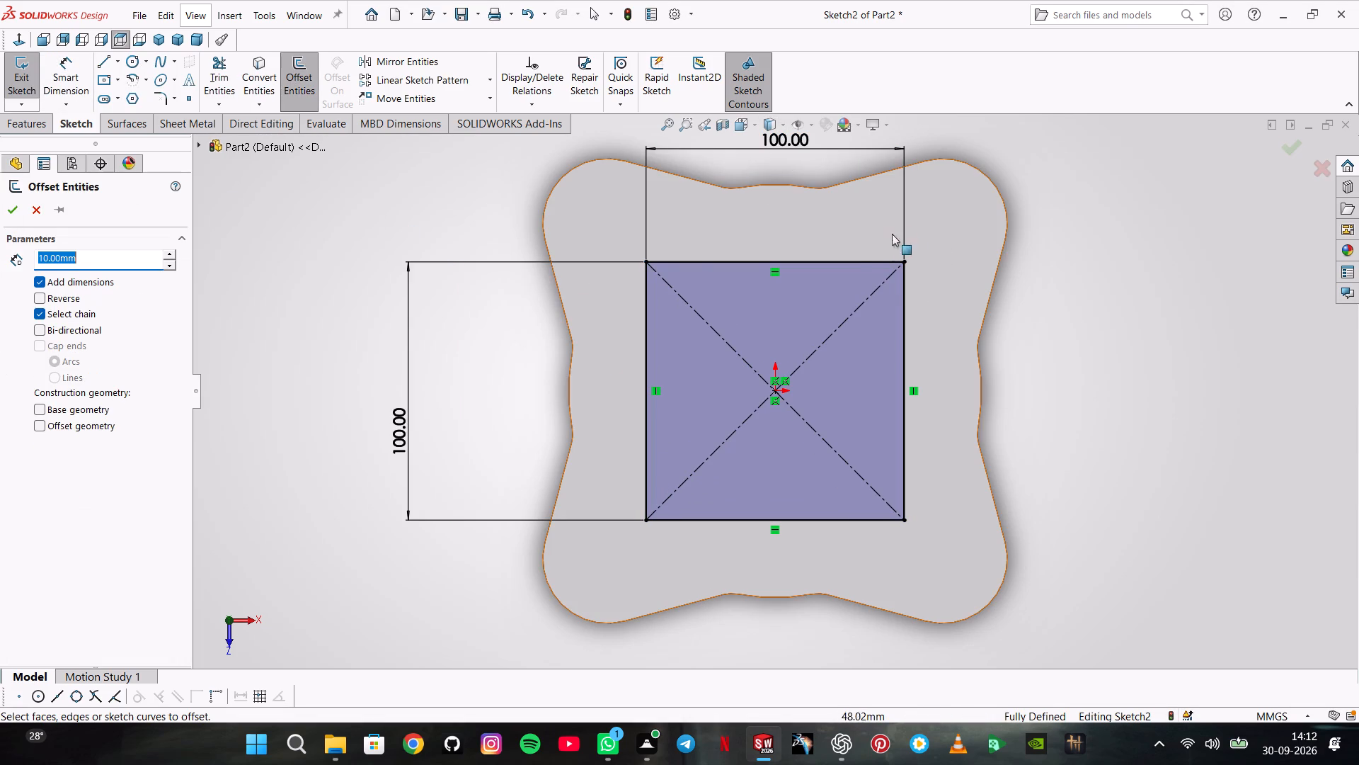
left_click(849, 263)
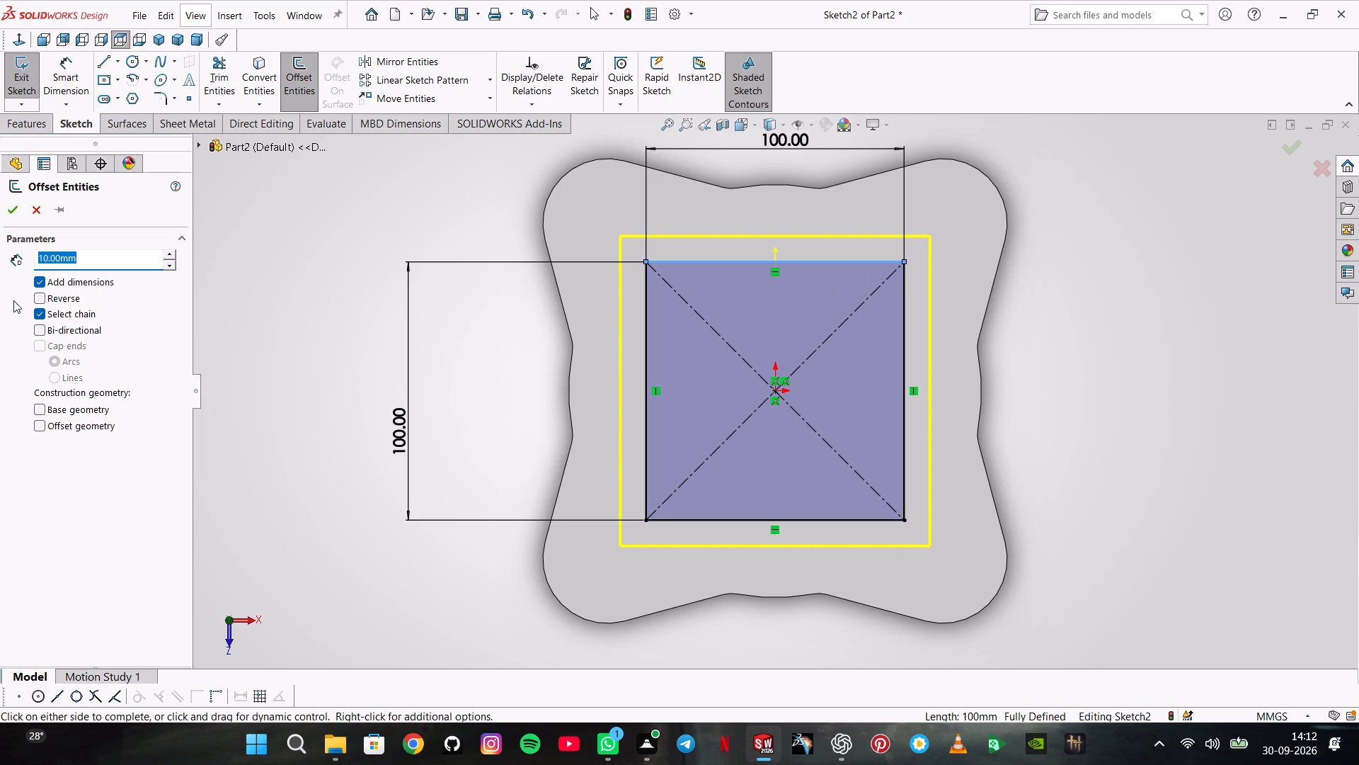
left_click(36, 301)
left_click(82, 261)
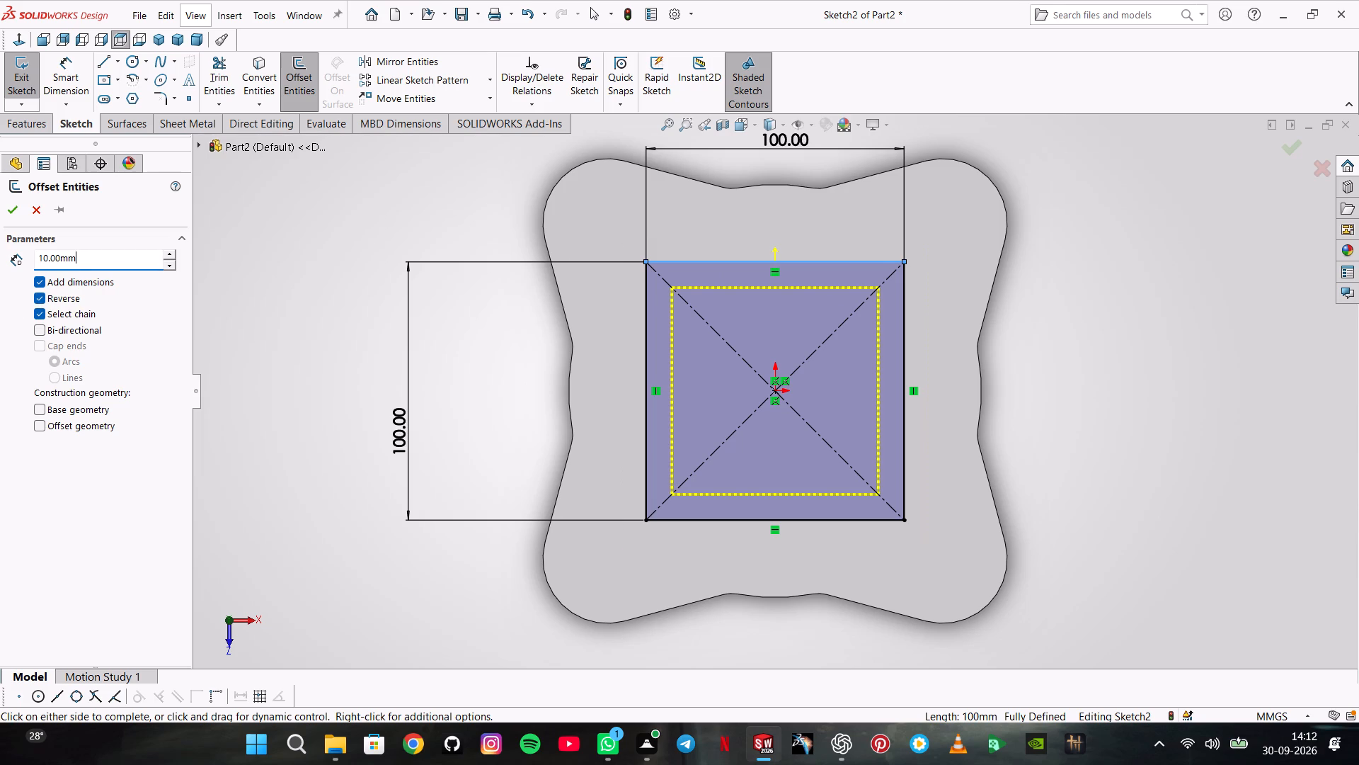
triple_click(82, 261)
left_click(85, 261)
key("6")
key("Return")
key("Return")
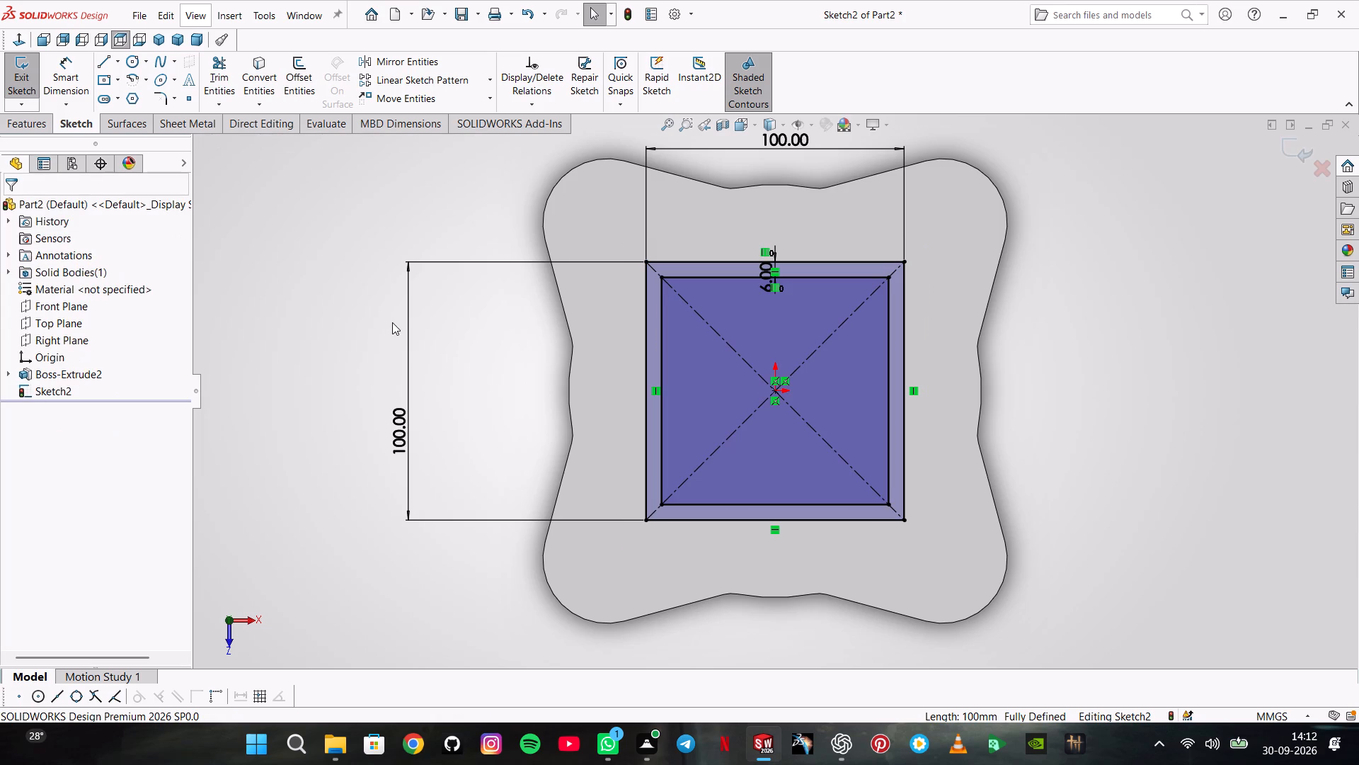
Sketch four separate circles, one in each quadrant of the square, with the lower-left one about 9.6 mm in radius.
left_click(132, 57)
left_click(684, 334)
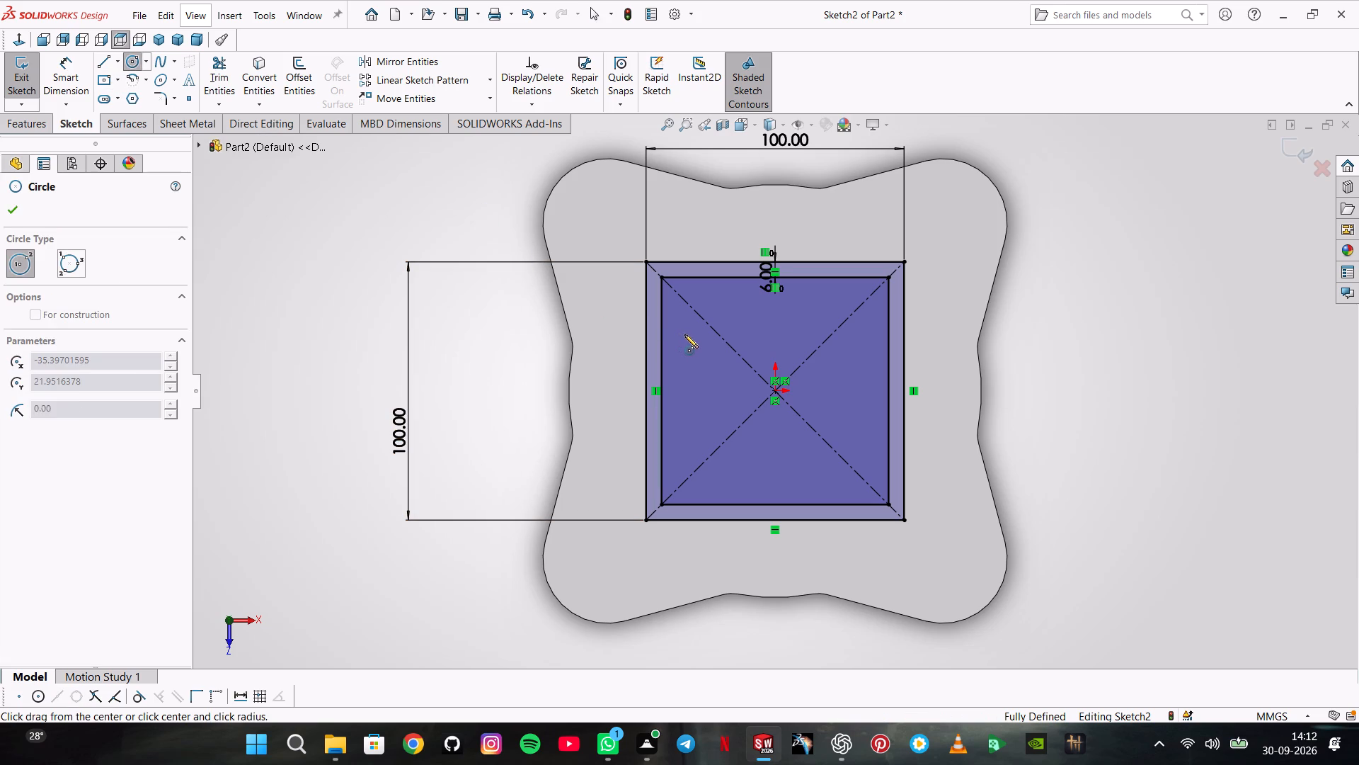
left_click(700, 319)
left_click(823, 322)
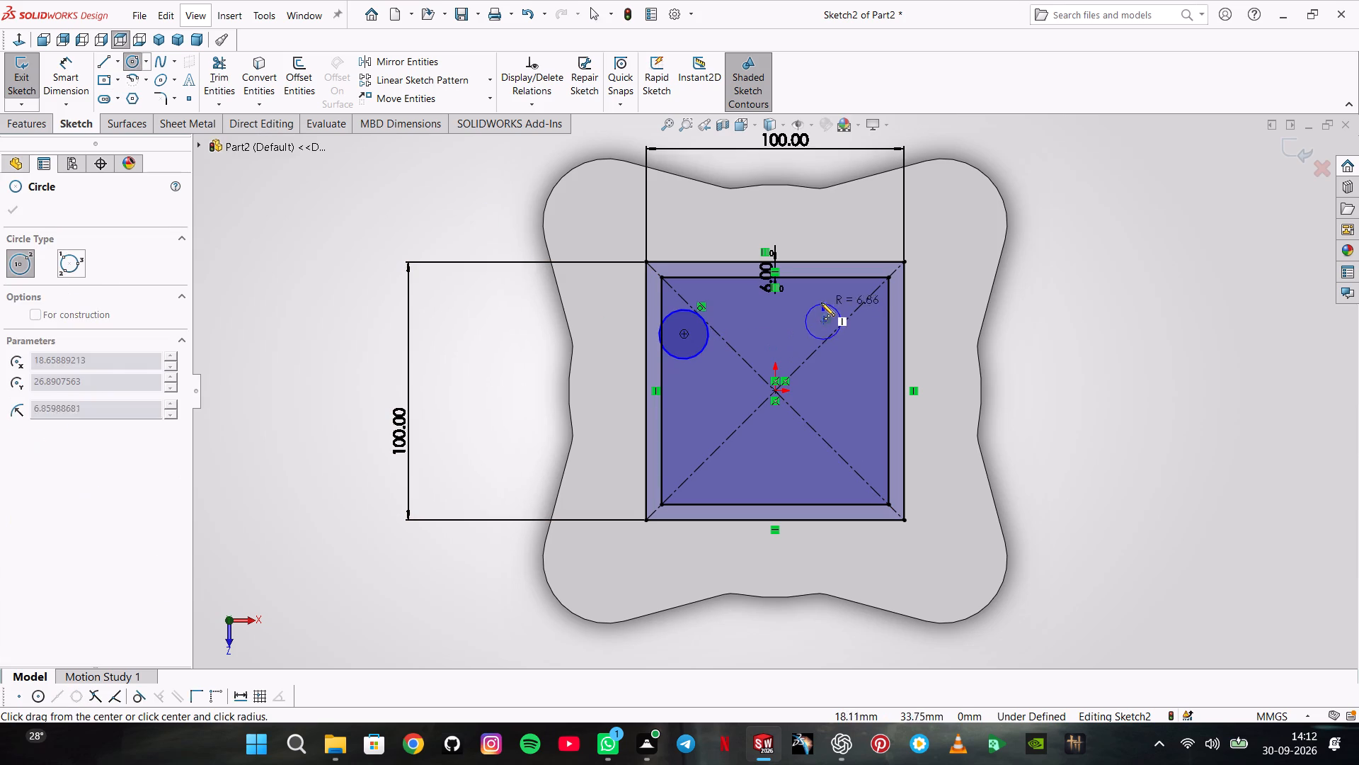
left_click(820, 301)
left_click(854, 458)
left_click(869, 433)
left_click(719, 410)
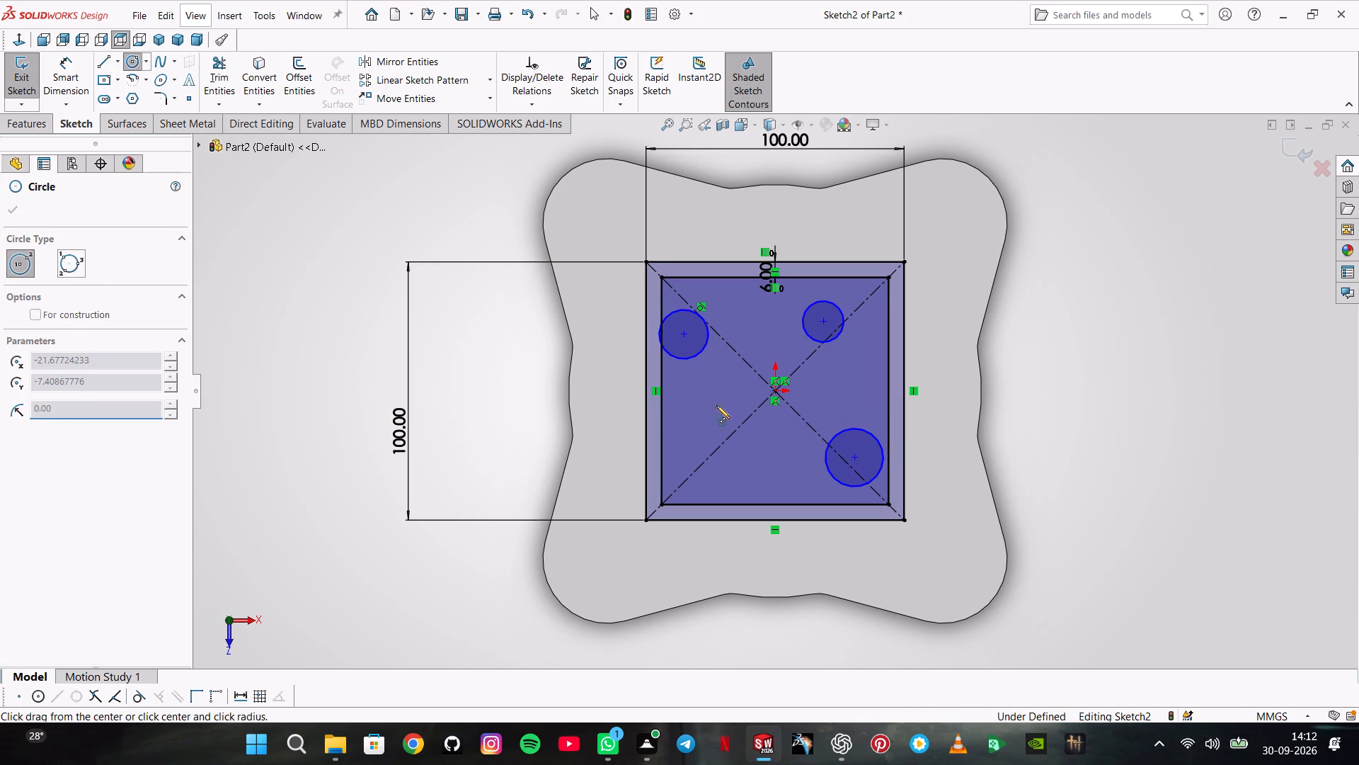
left_click(716, 385)
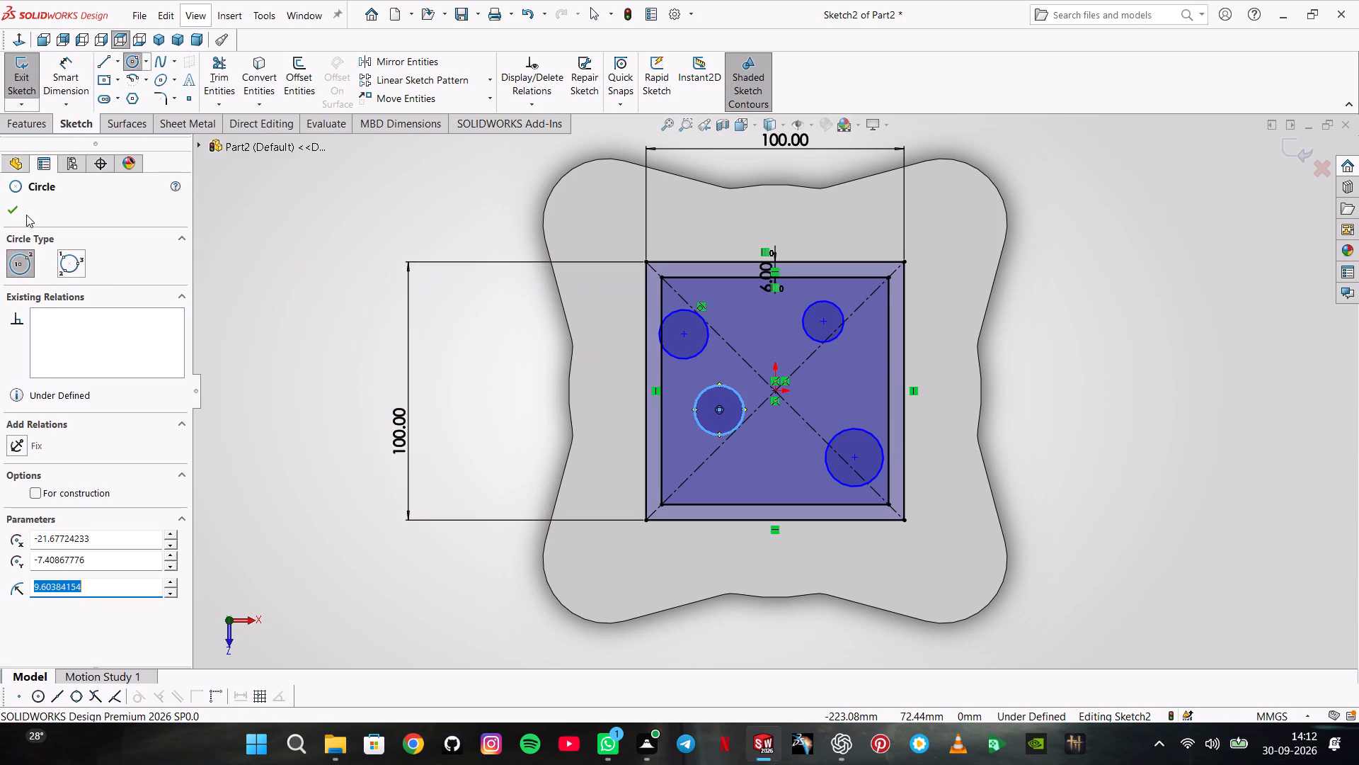
left_click(19, 215)
Apply an Equal relation to all four circles.
left_click(684, 320, "shift")
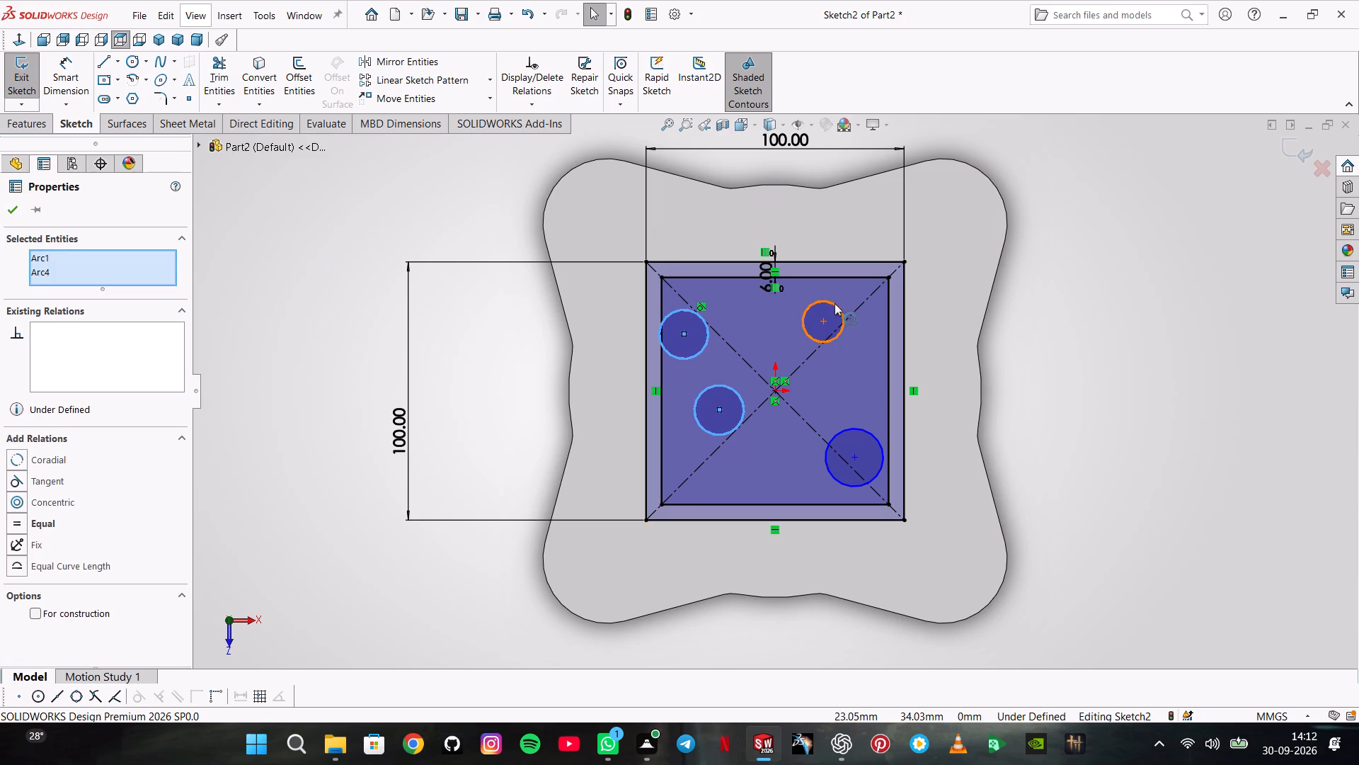
left_click(835, 305, "shift")
left_click(866, 433, "shift")
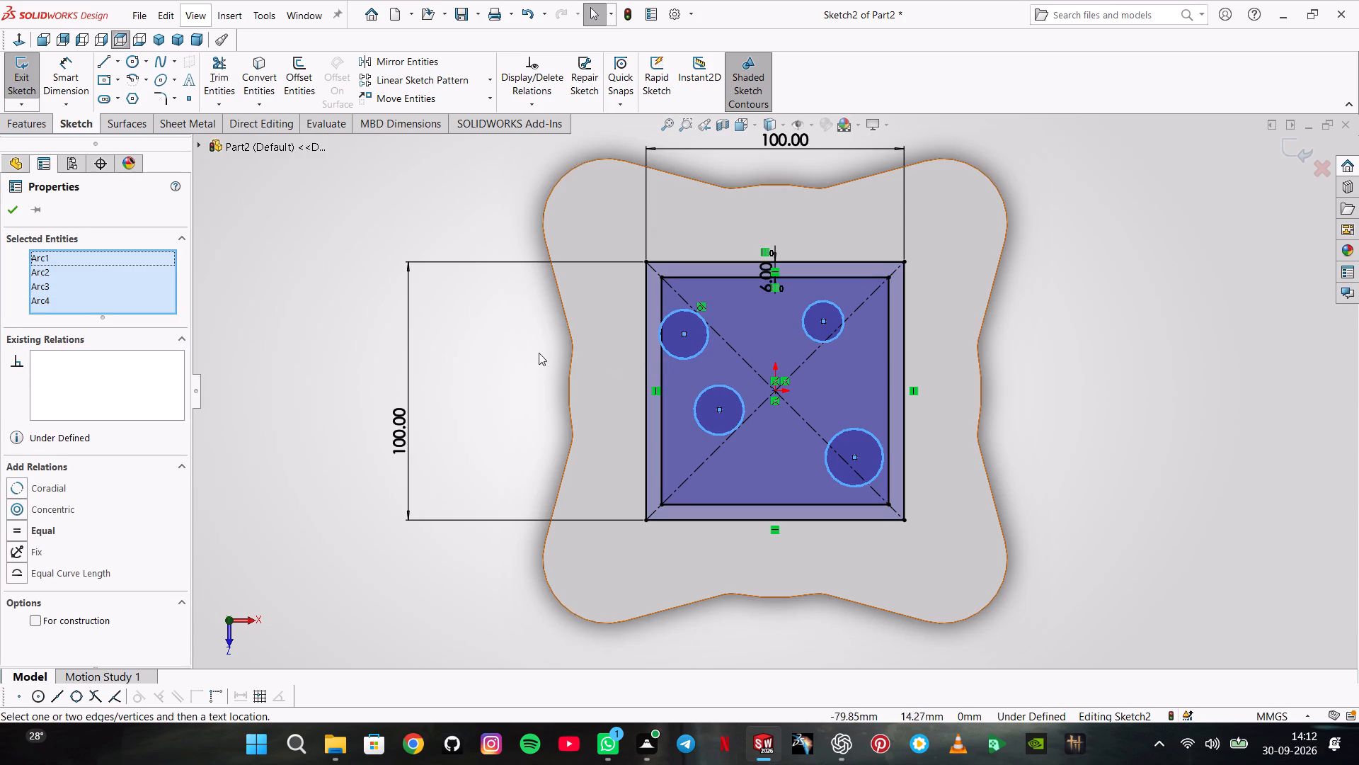
right_click(515, 237)
left_click(569, 191)
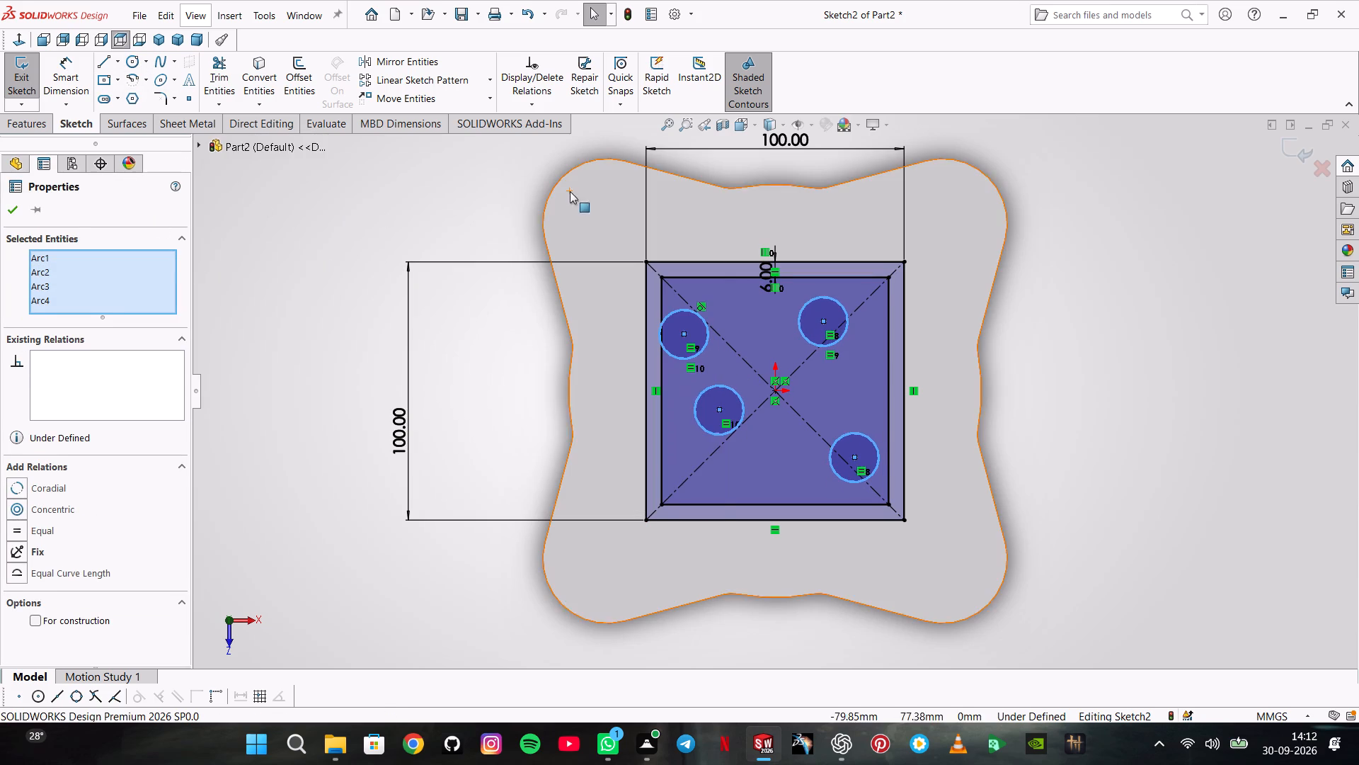
left_click(455, 232)
Dimension the vertical distance between the centres of the two left circles as 22 mm.
left_click(59, 81)
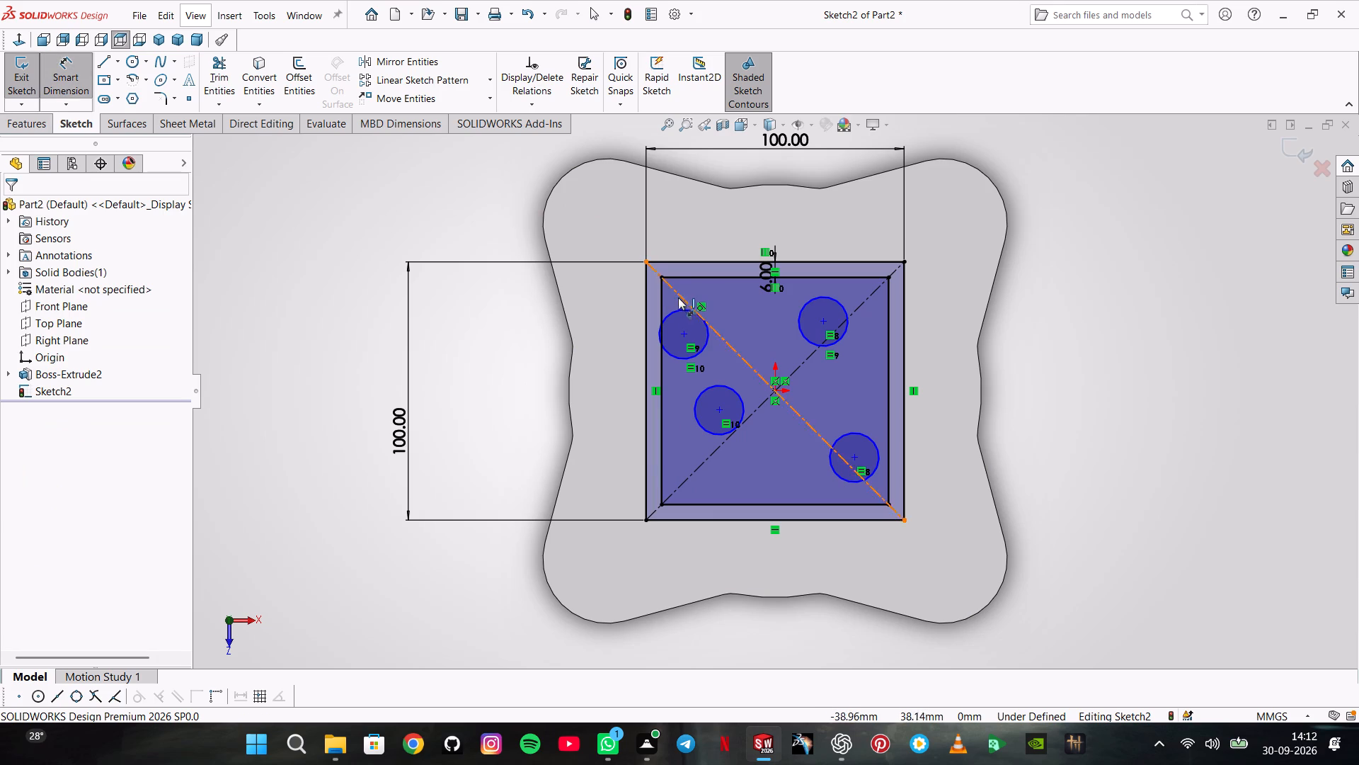
left_click(687, 334)
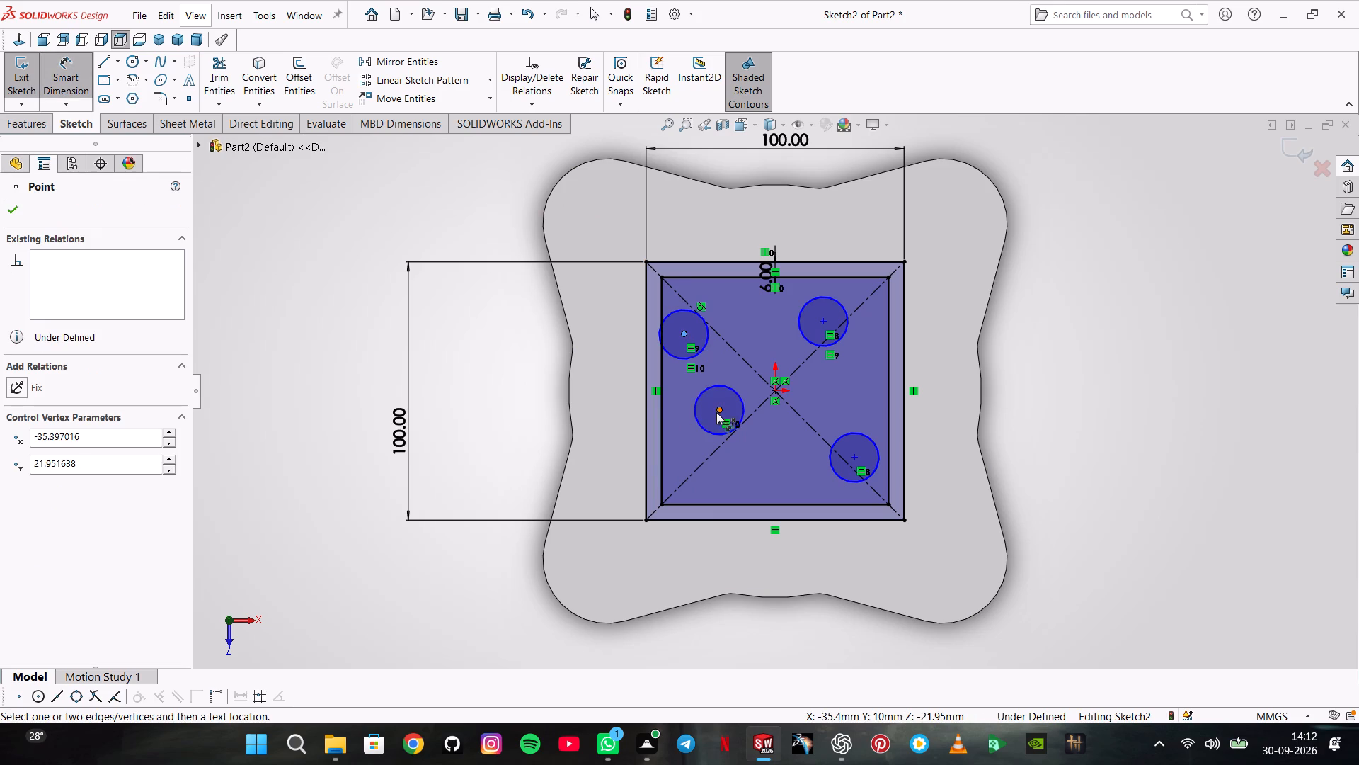
left_click(718, 410)
left_click(517, 358)
type("22")
key("Return")
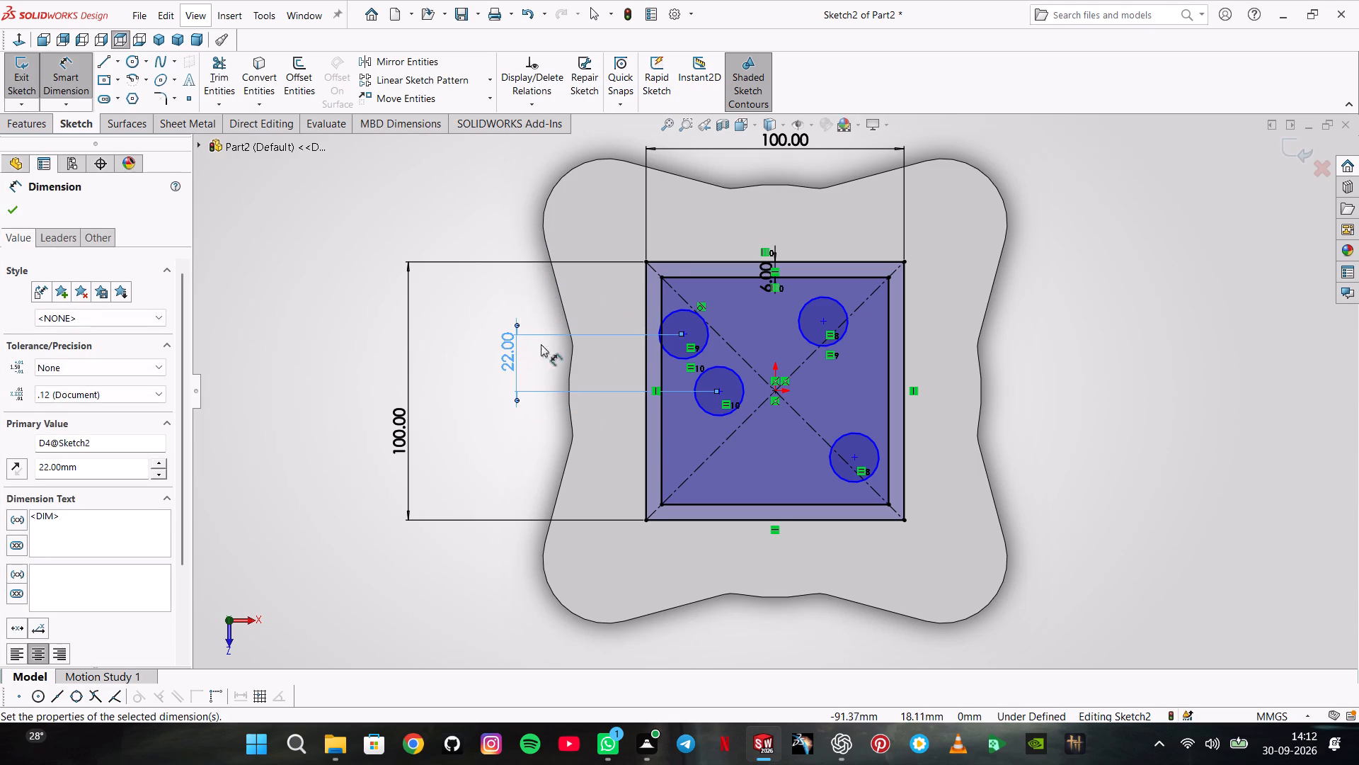
Undo the 22 mm value and set the left circles' vertical centre spacing to 44 mm.
key("ctrl+z")
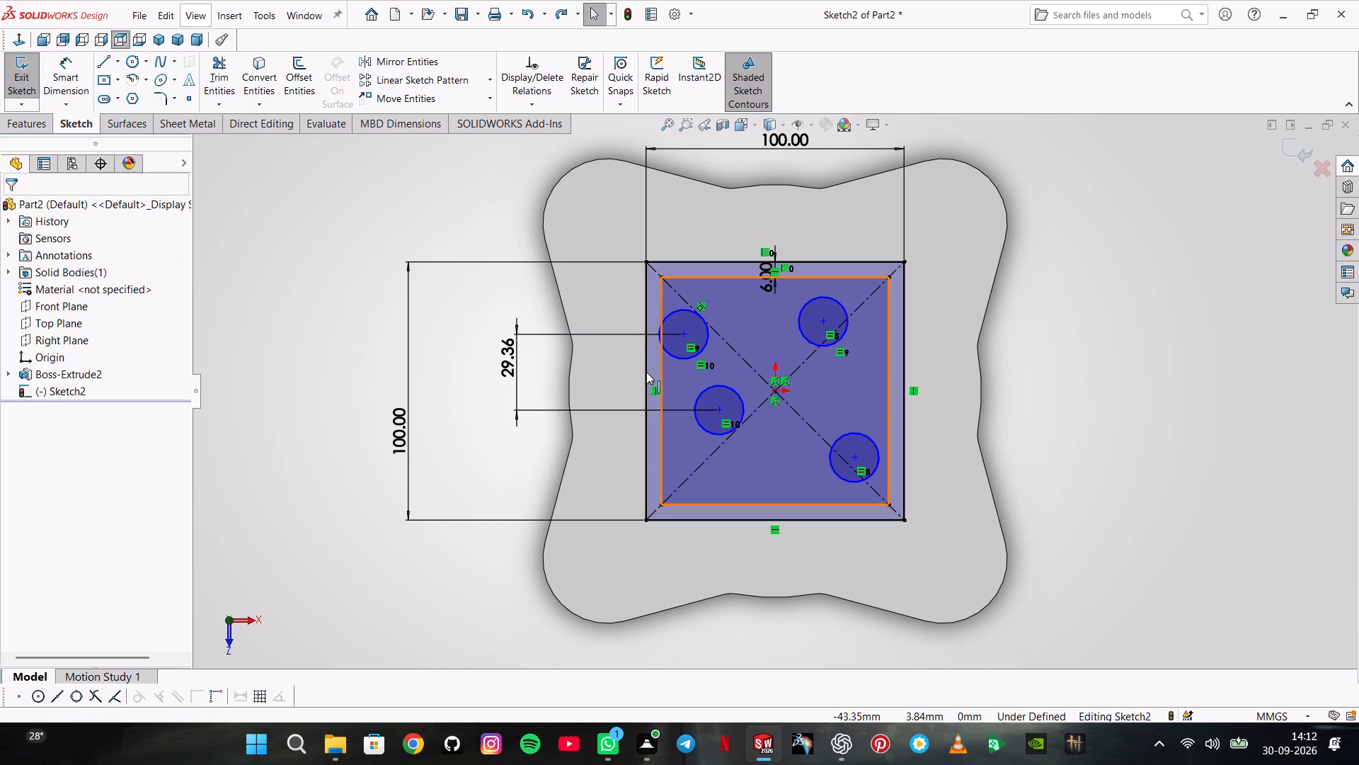
double_click(508, 360)
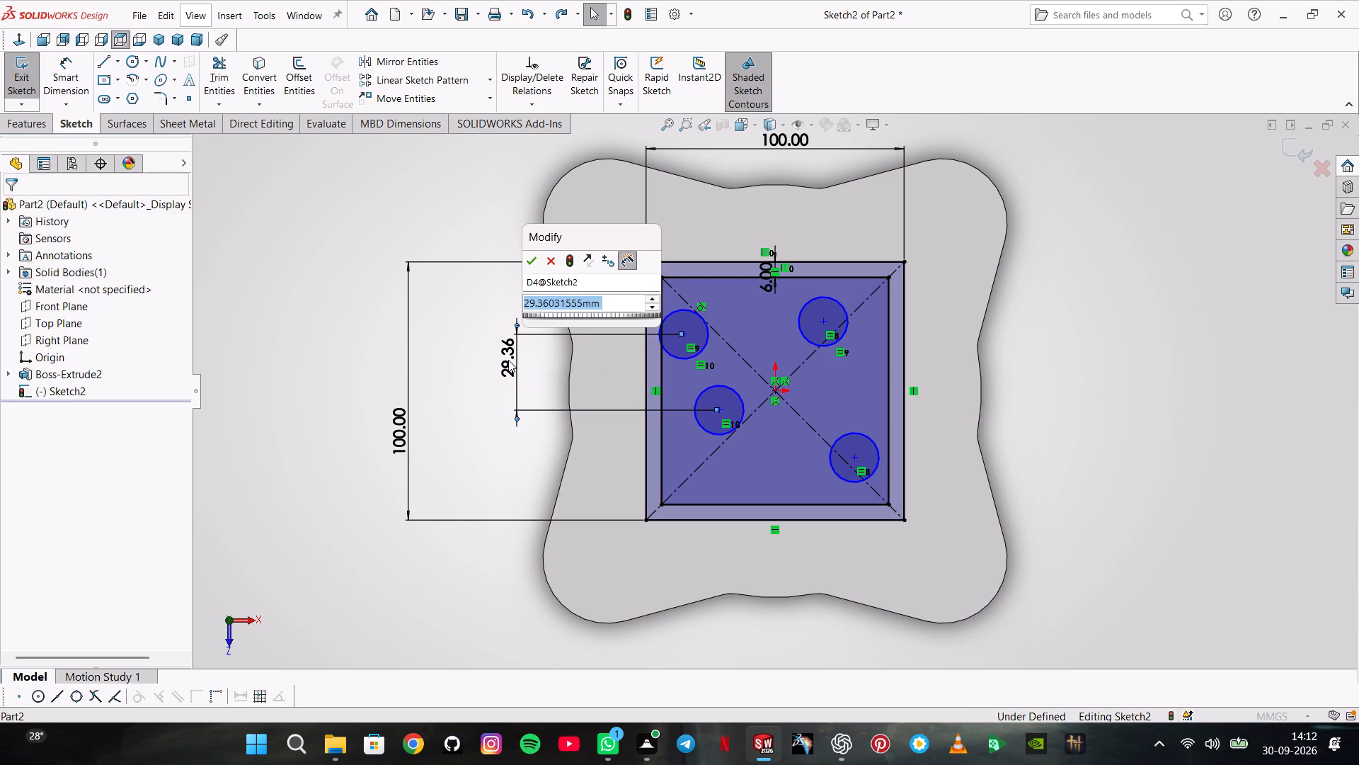
type("22*2")
key("Return")
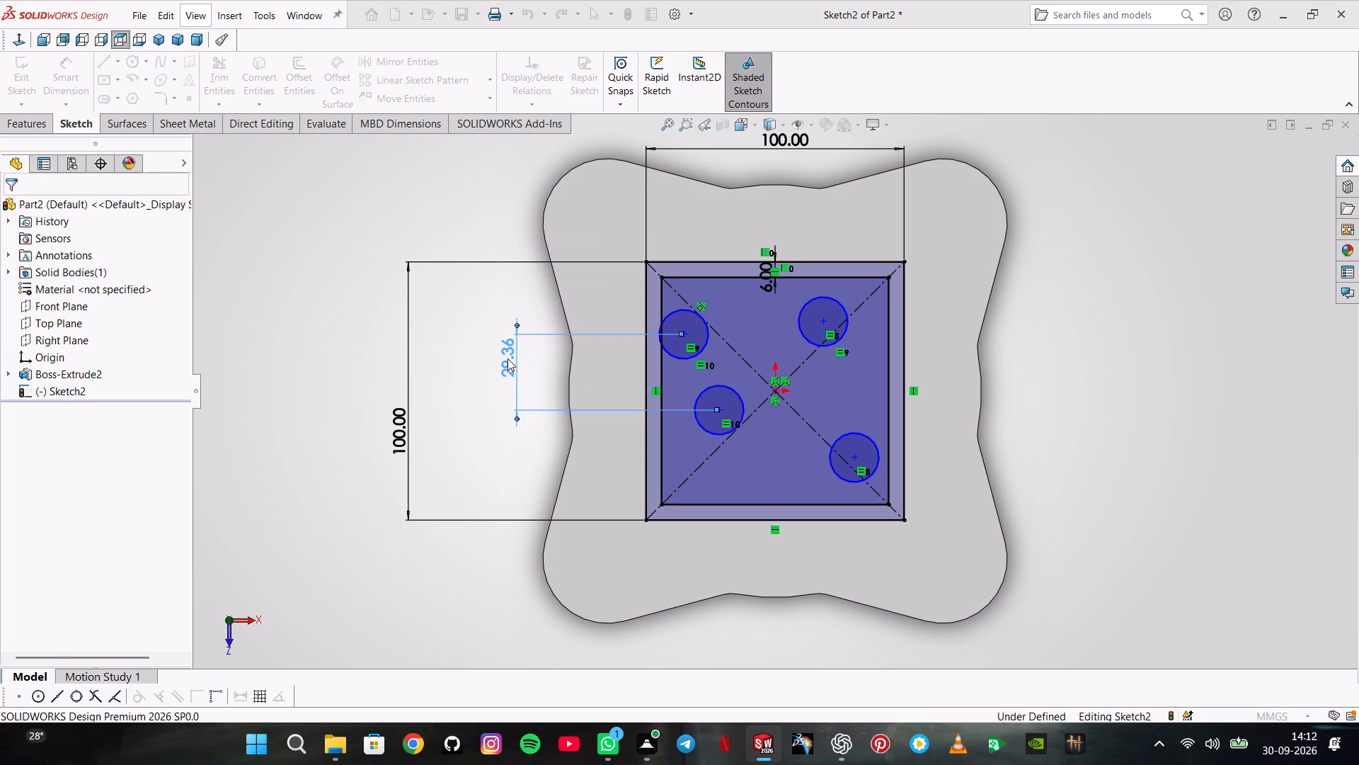
Dimension the vertical distance between the centres of the two right circles as 44 mm.
left_click(826, 320)
left_click(851, 456)
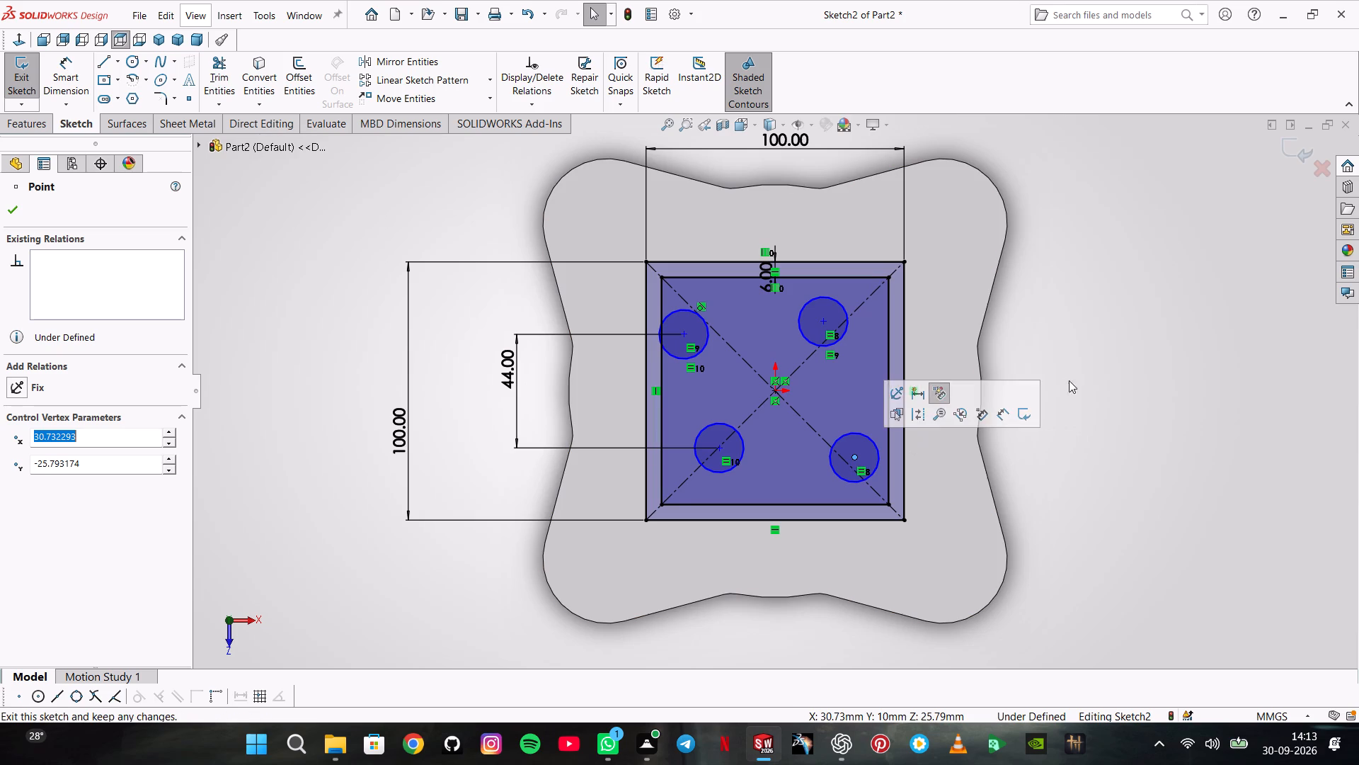
left_click(53, 64)
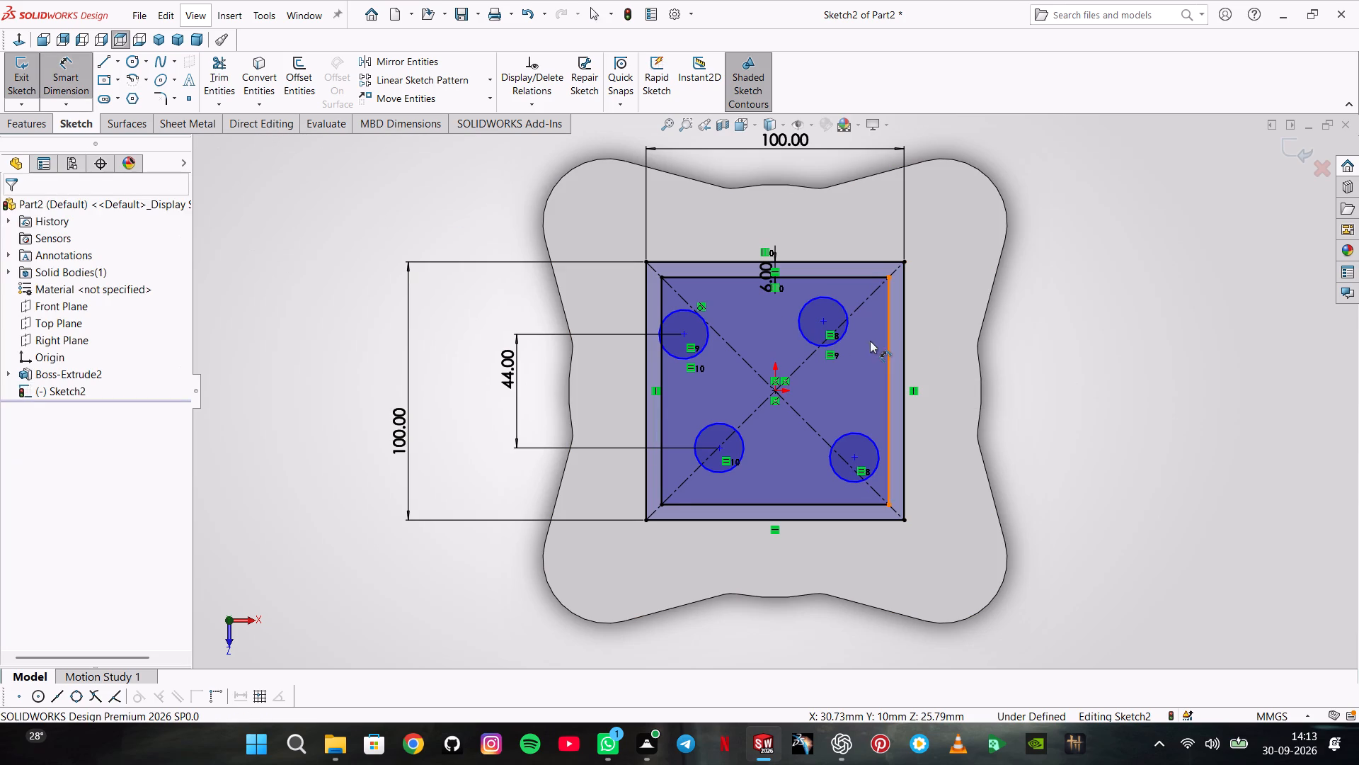
left_click(821, 322)
left_click(854, 455)
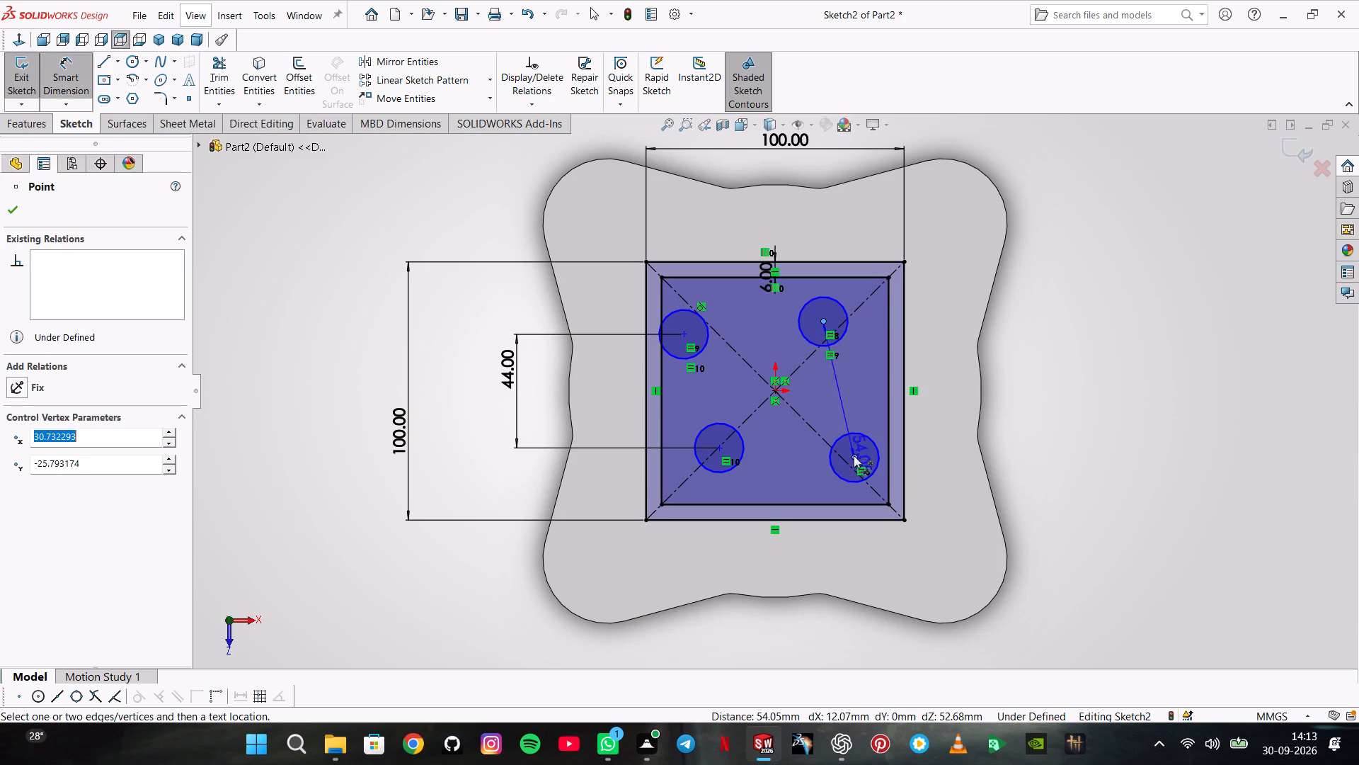
left_click(1043, 371)
type("44")
key("Return")
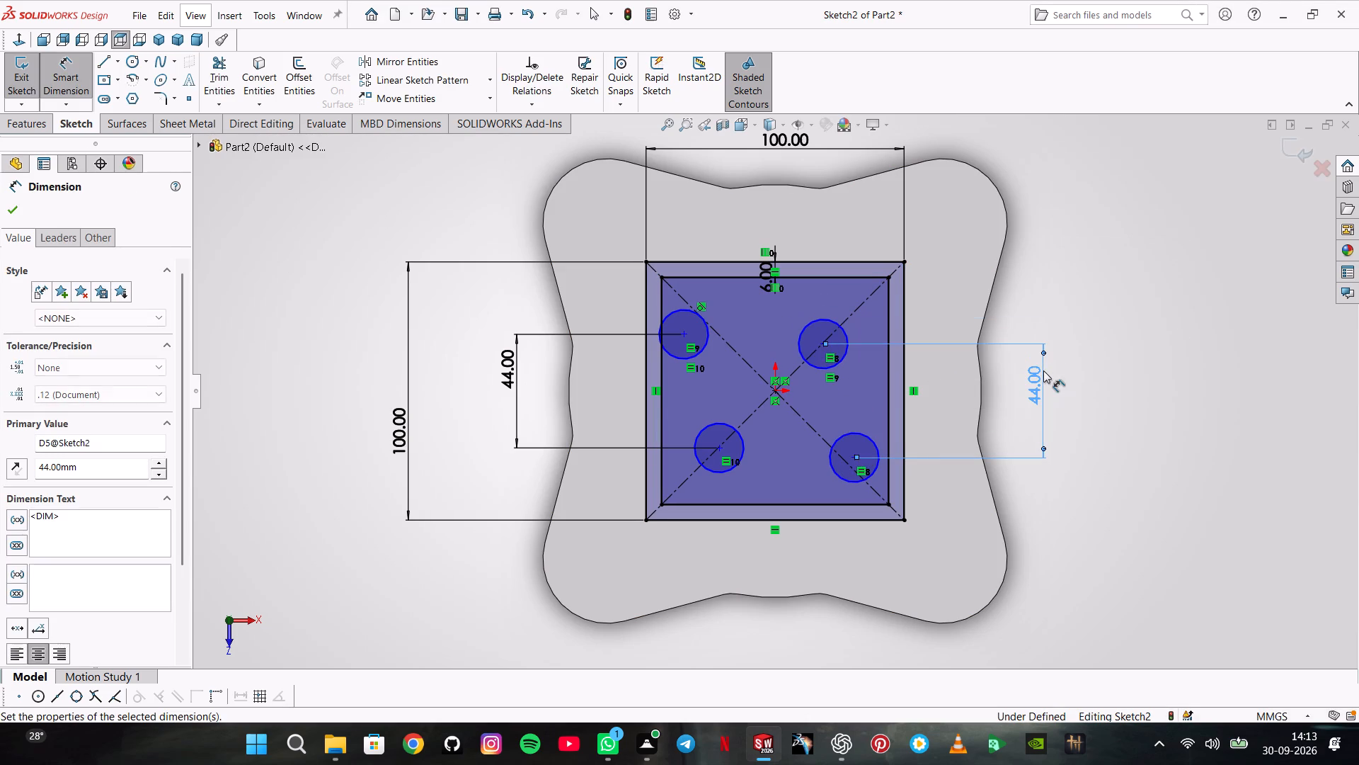
Dimension the vertical distance from the upper-right circle's centre to the origin as 22 mm.
left_click(822, 344)
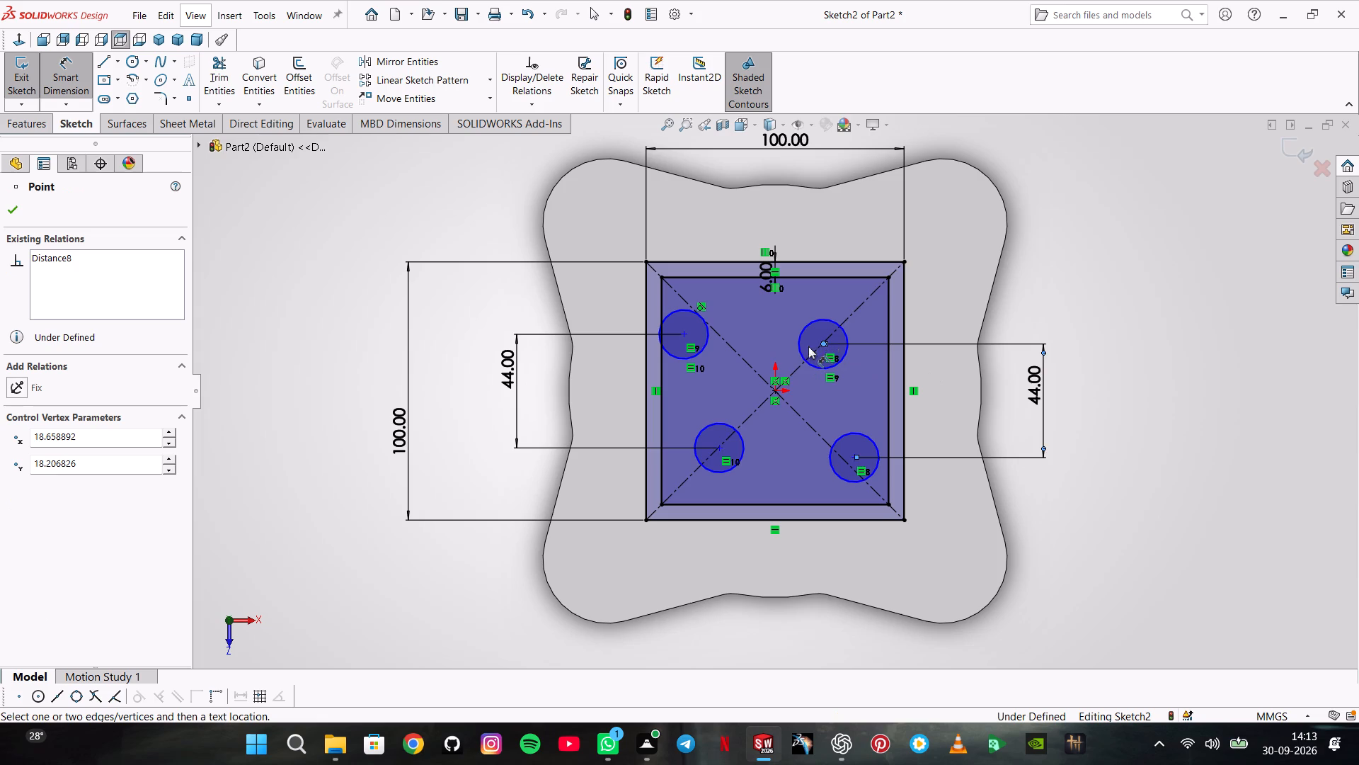
left_click(776, 394)
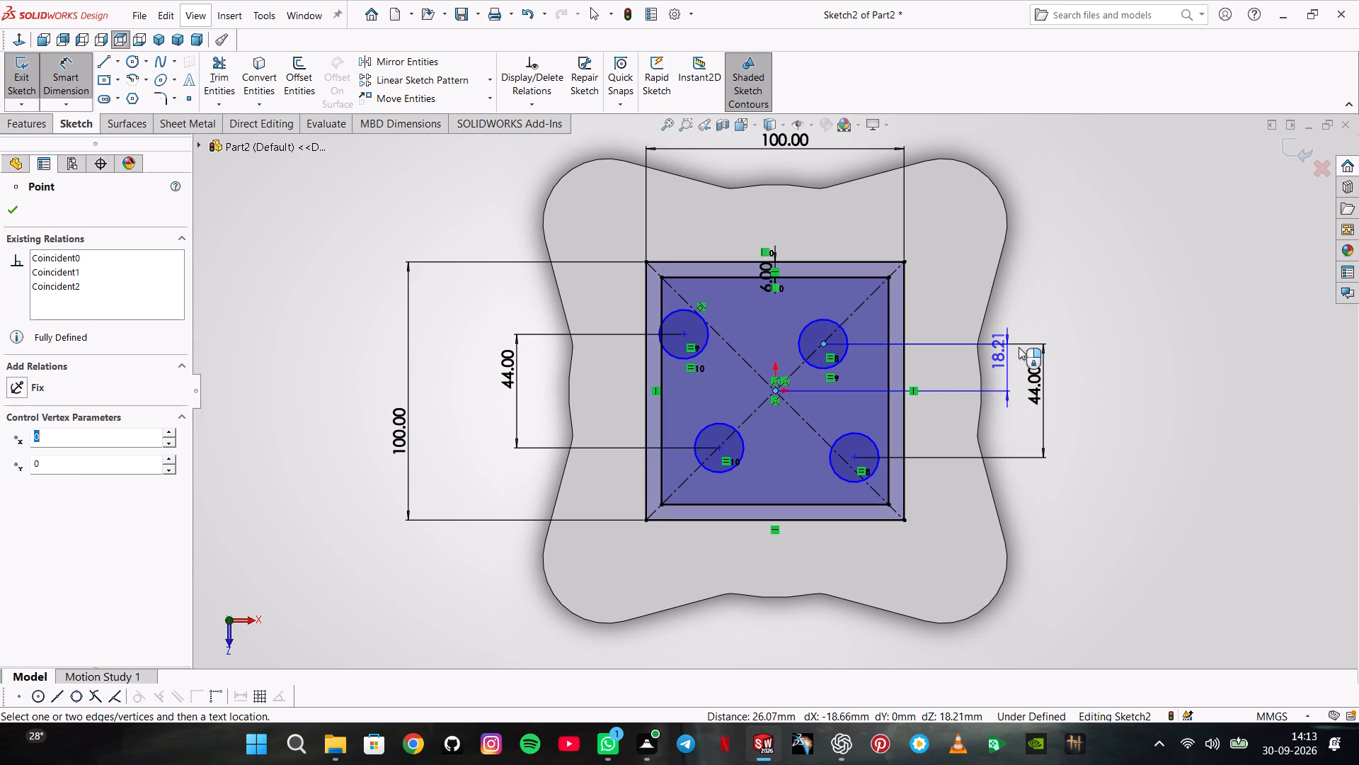
left_click(997, 363)
type("22")
key("Return")
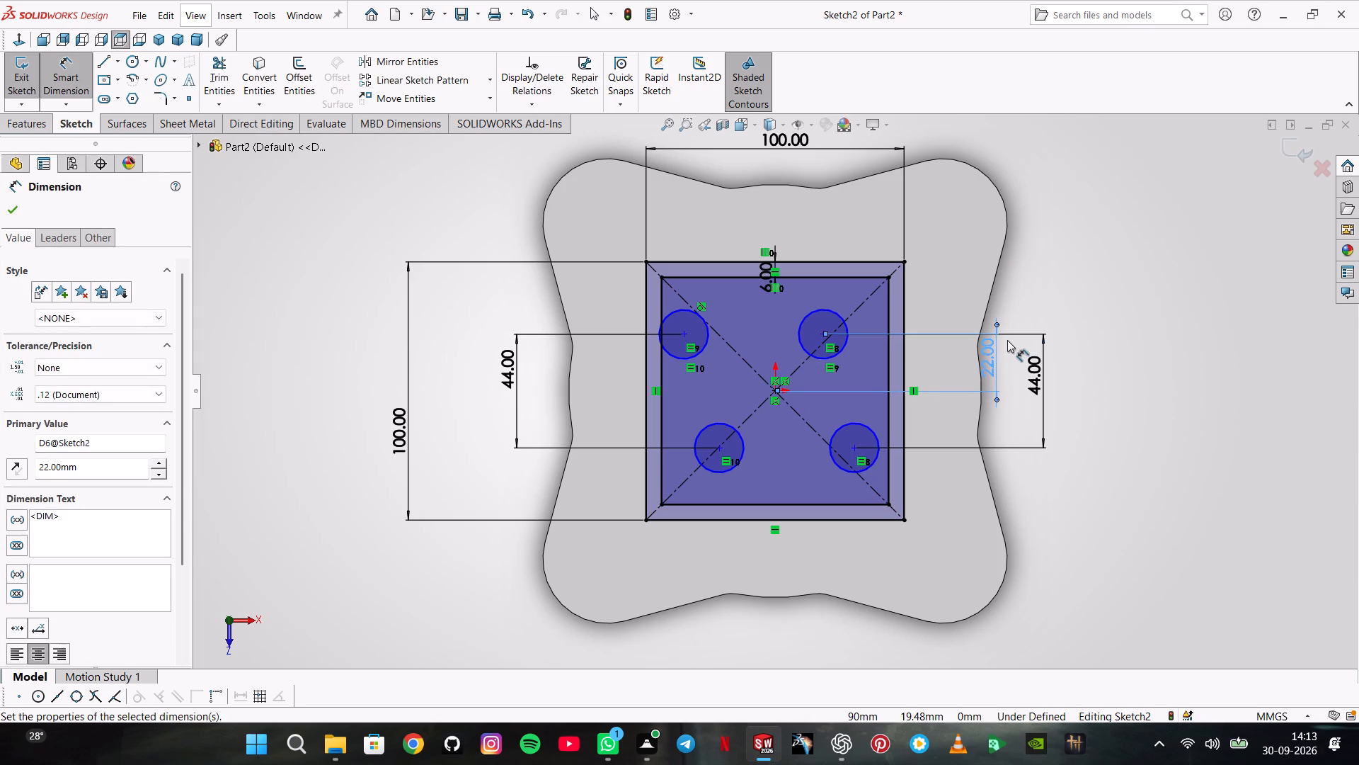
Dimension the vertical distance from the lower-left circle's centre to the origin as 22 mm.
left_click(719, 446)
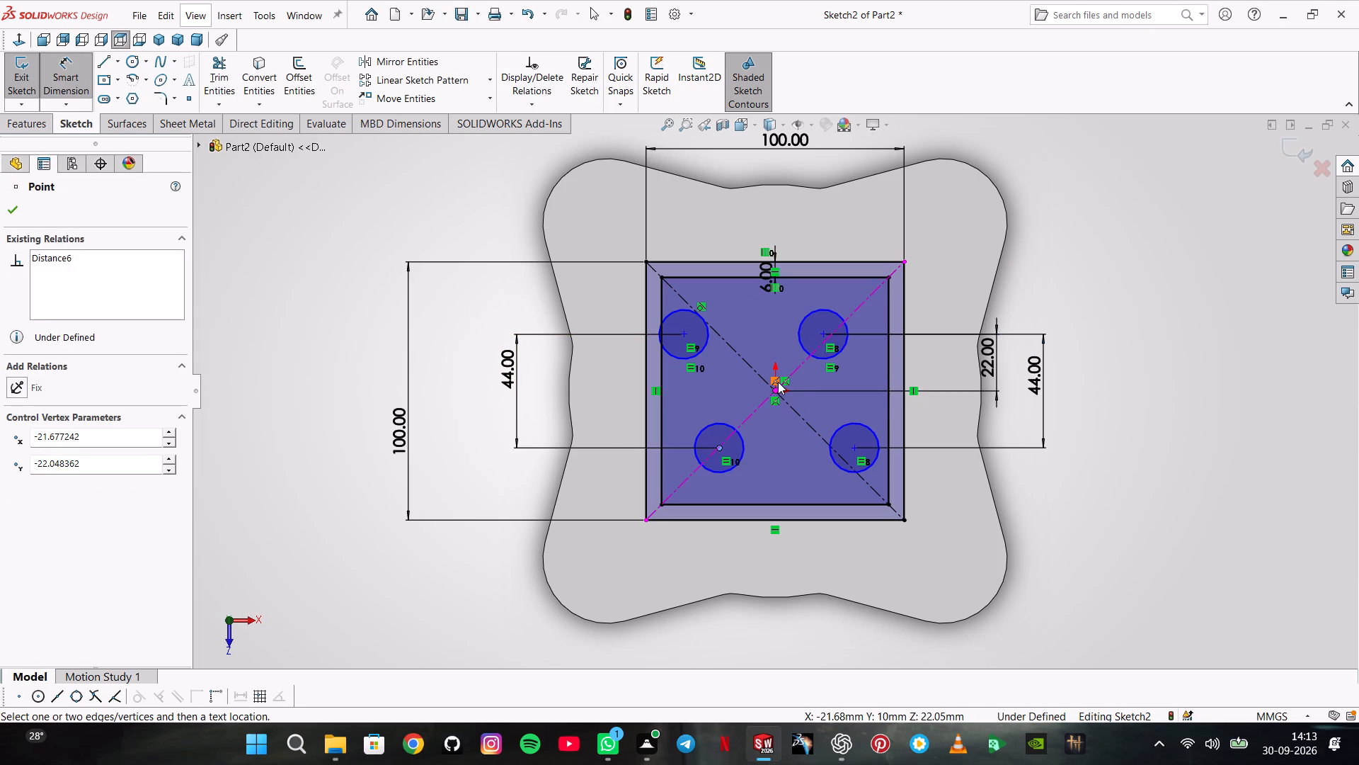
left_click(777, 389)
left_click(539, 400)
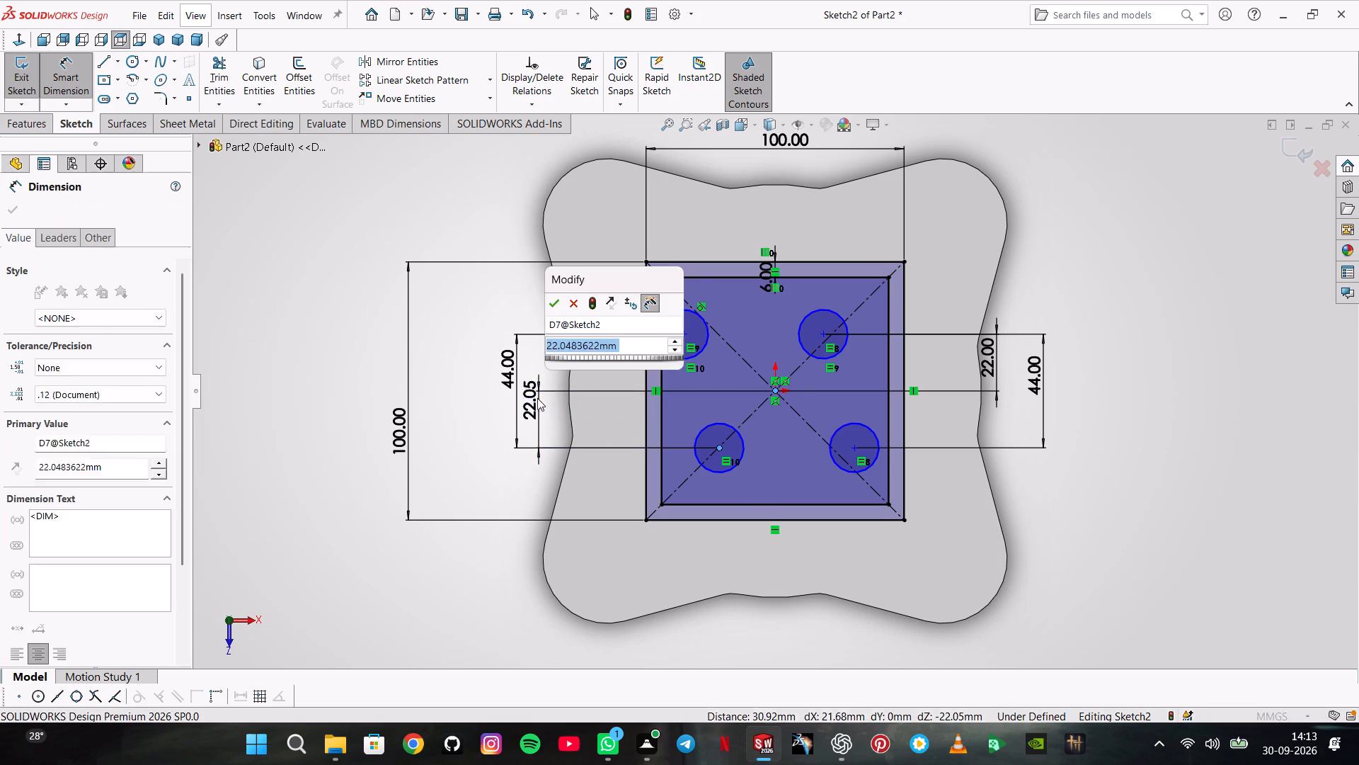
type("22")
key("Return")
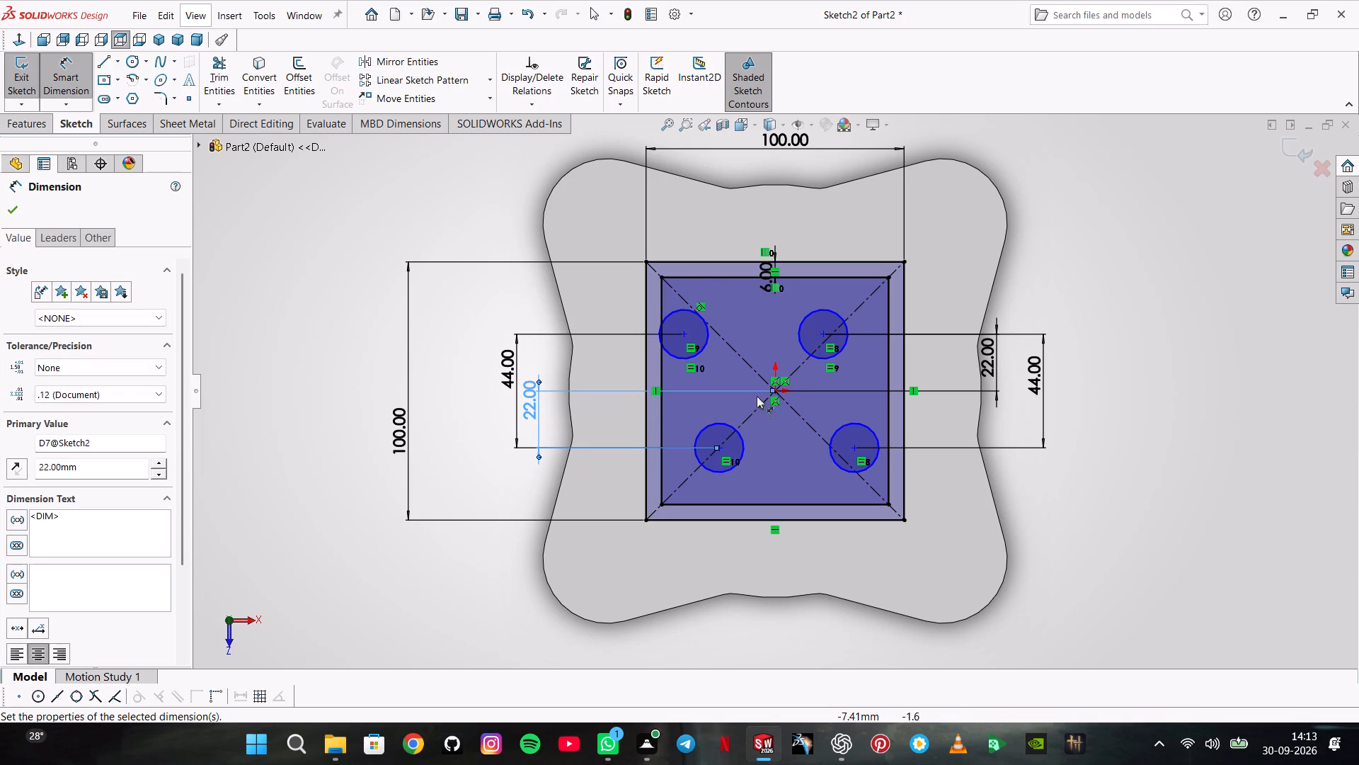
Dimension the horizontal distance from the upper-left circle's centre to the origin and try to set it to 22 mm.
left_click(777, 390)
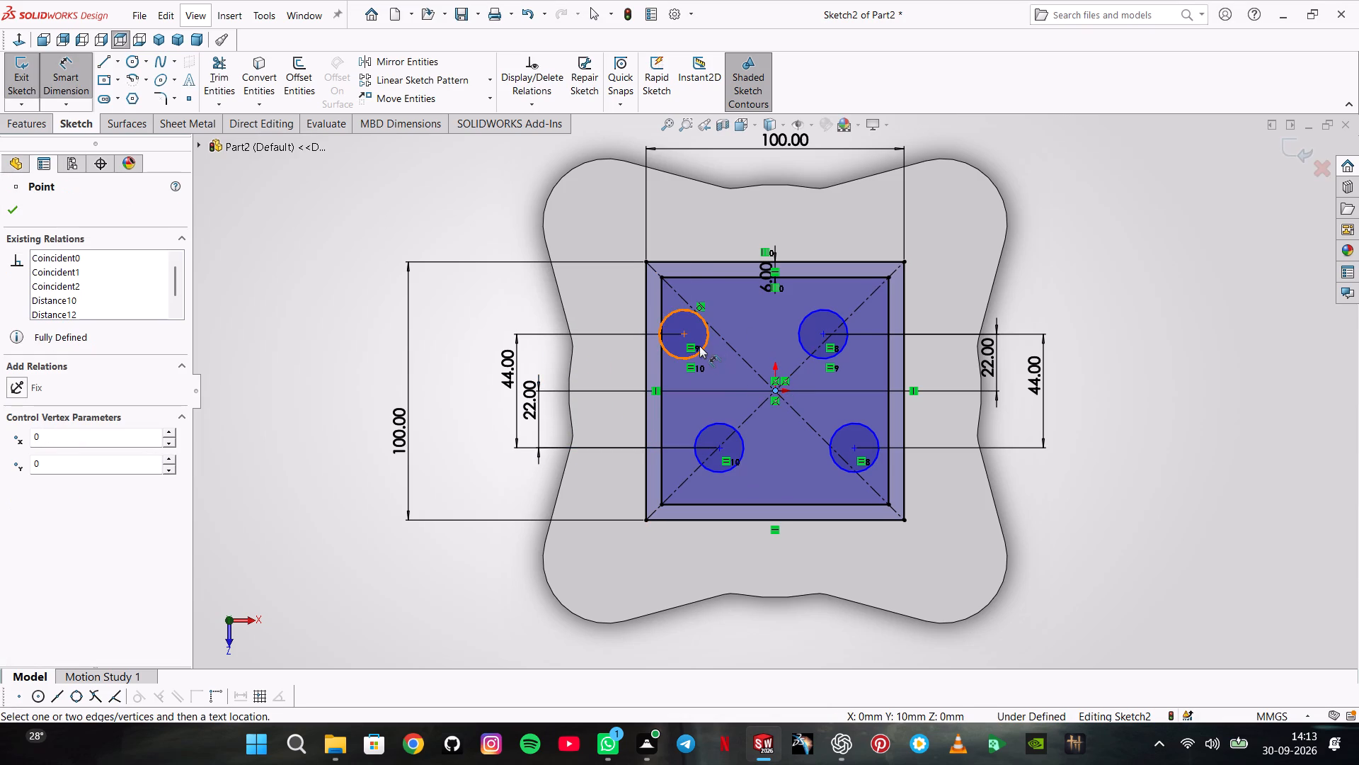
left_click(682, 336)
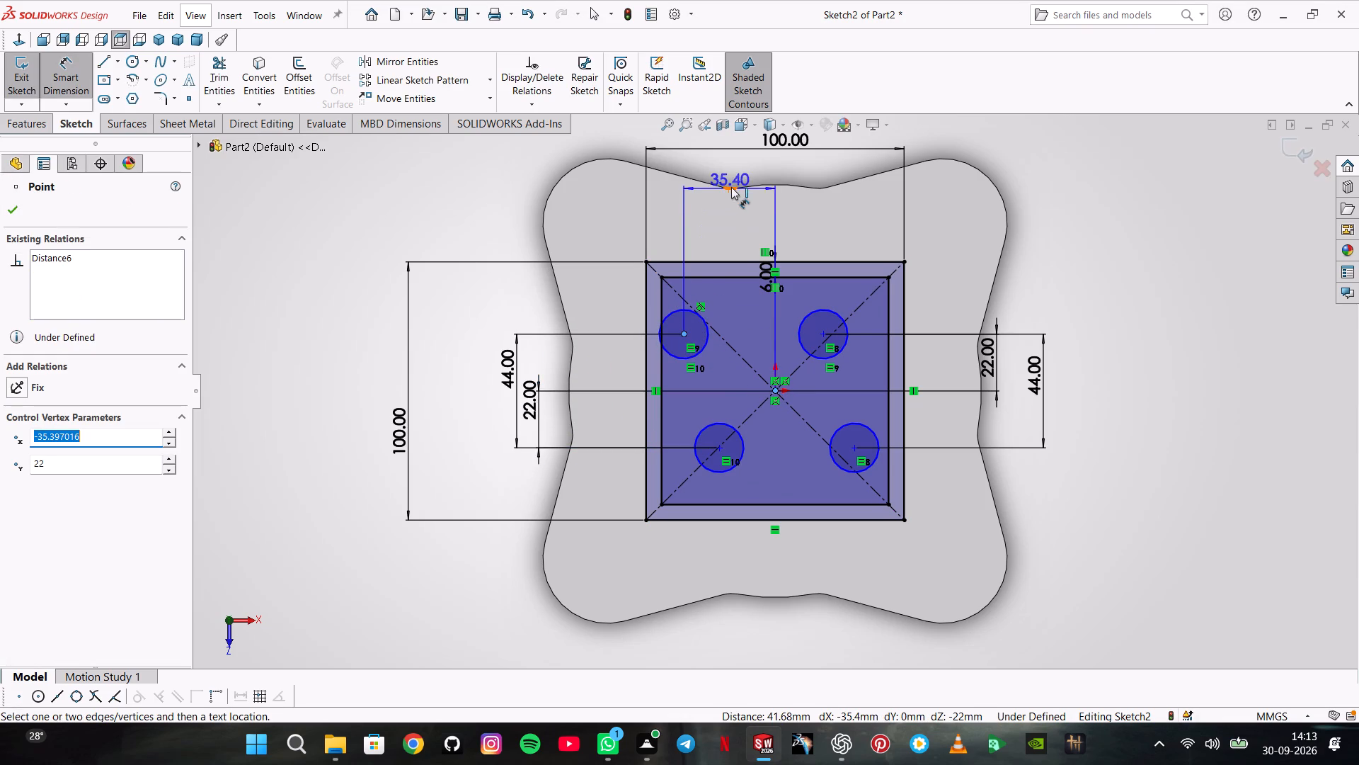
left_click(730, 190)
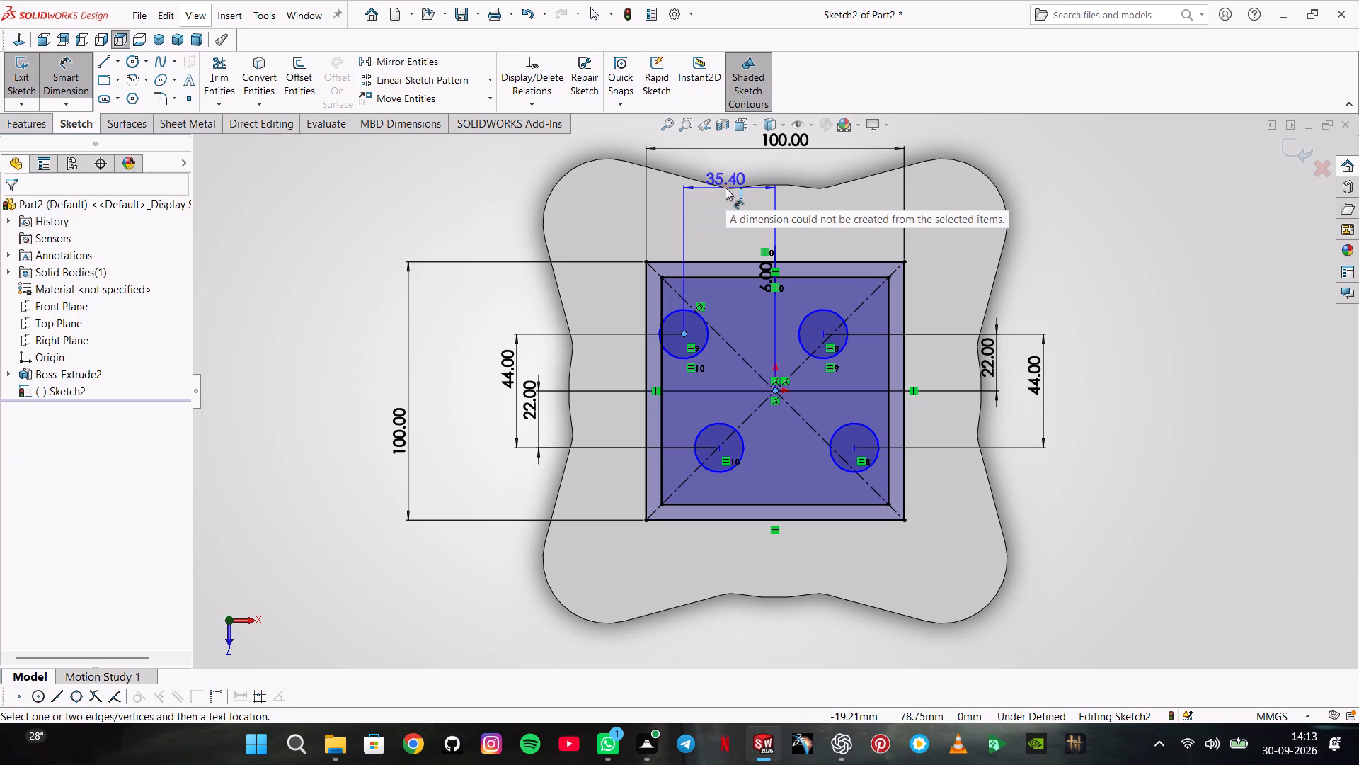
type("22")
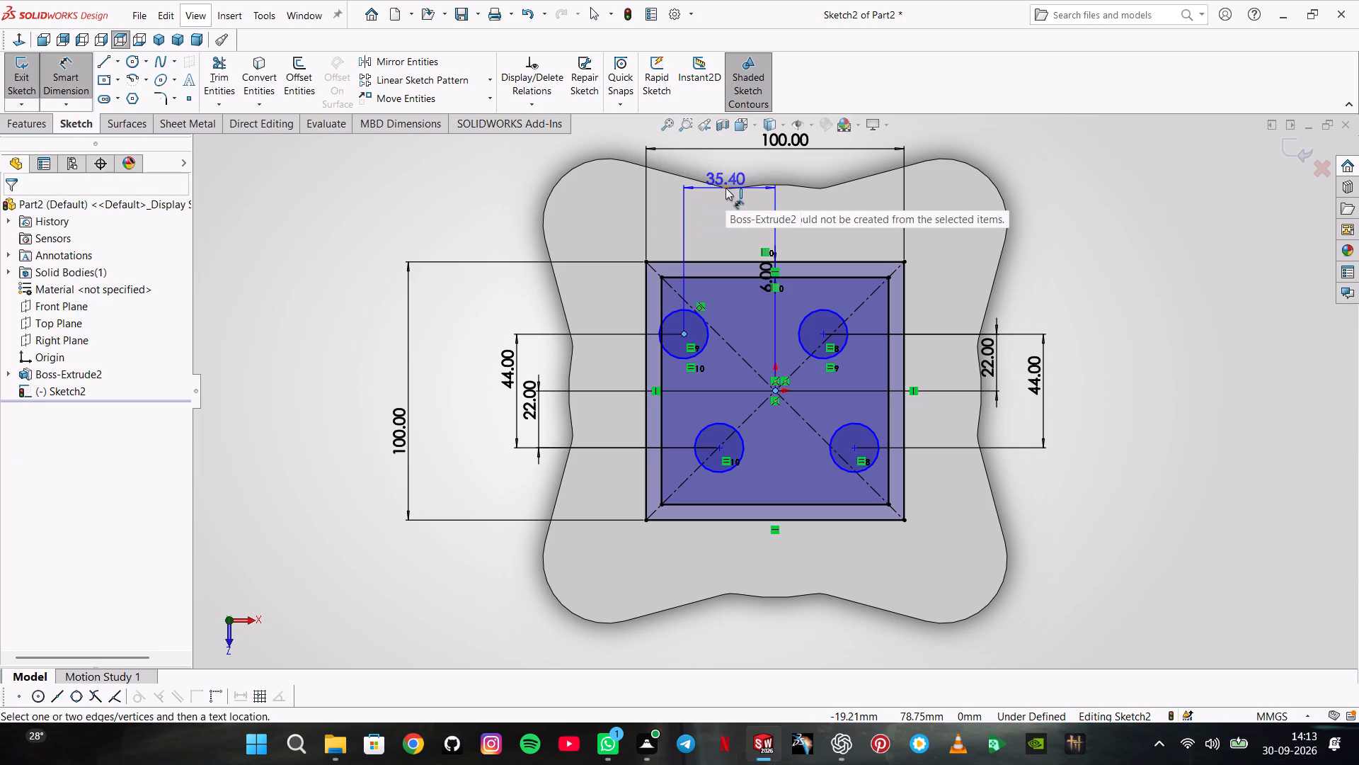
double_click(726, 187)
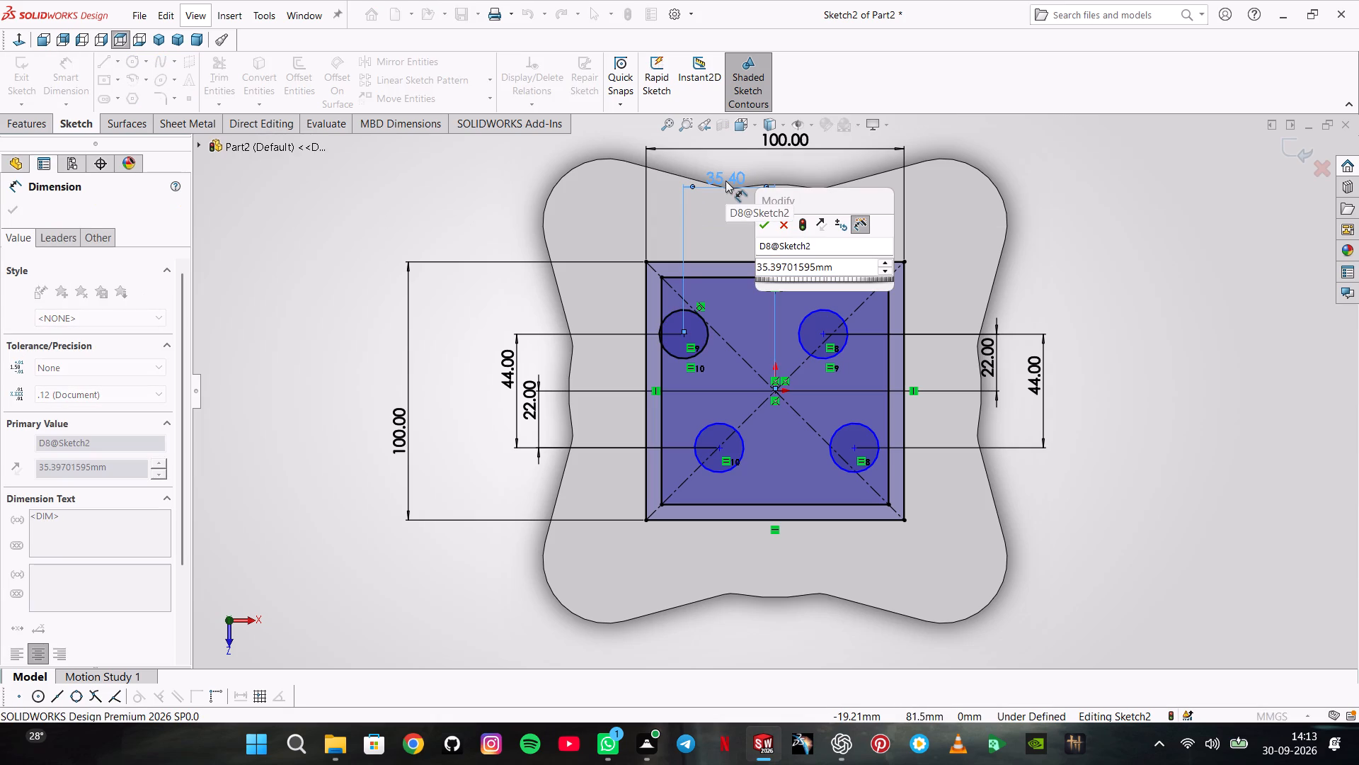
double_click(852, 273)
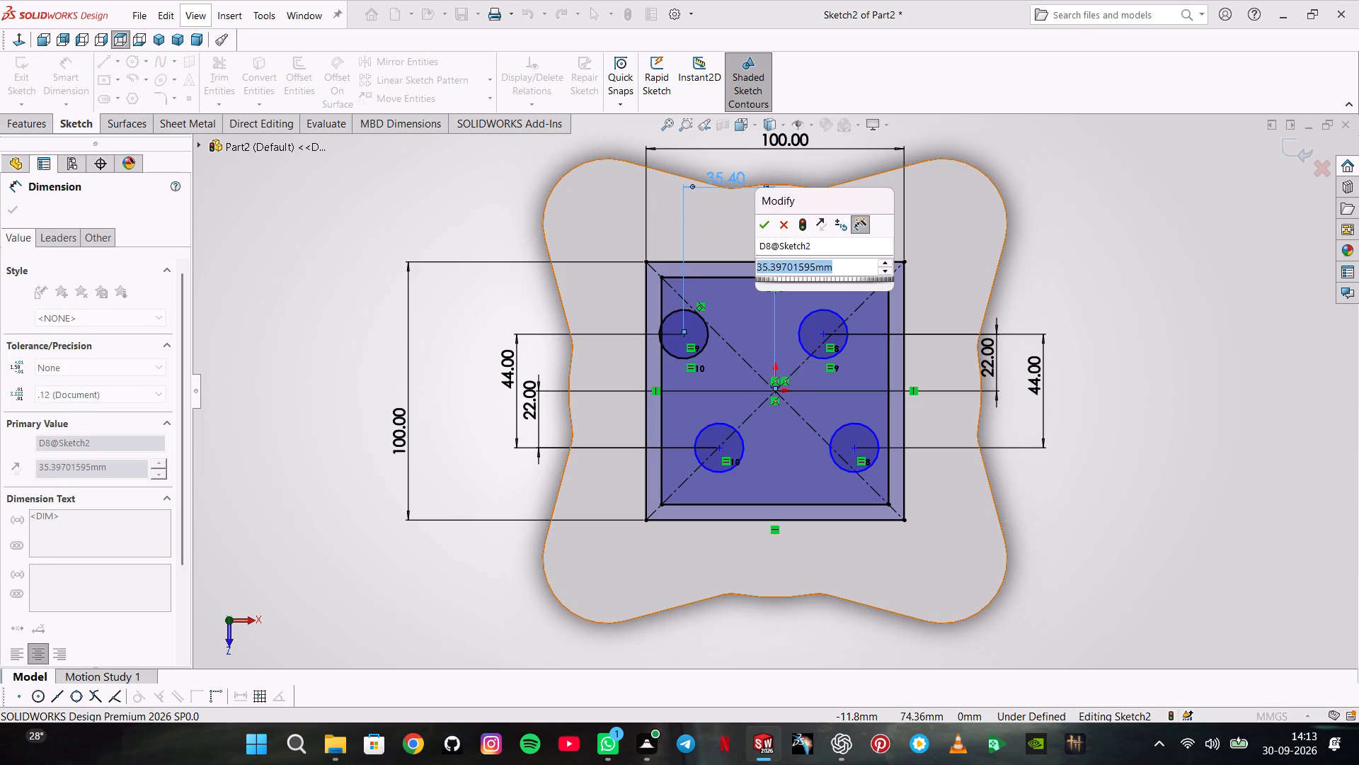
type("22")
key("Return")
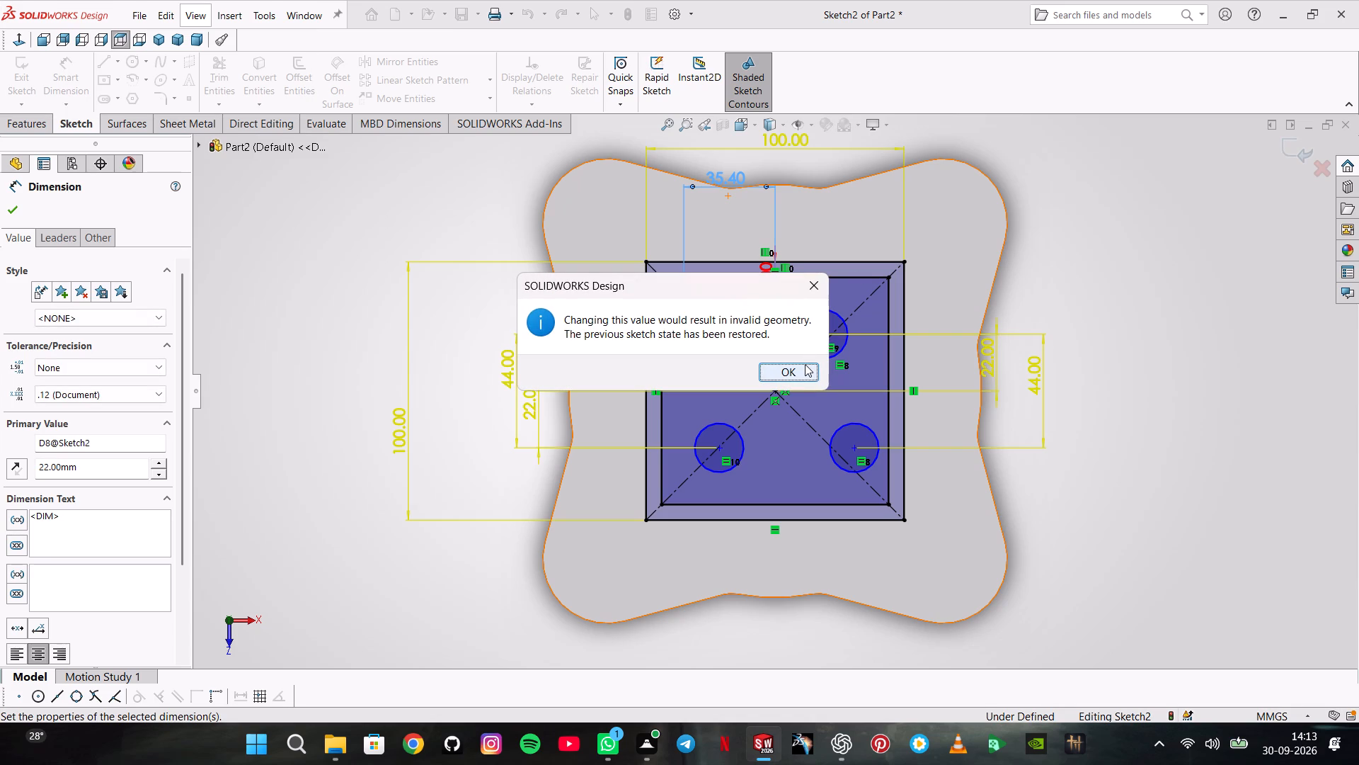
left_click(805, 364)
double_click(737, 174)
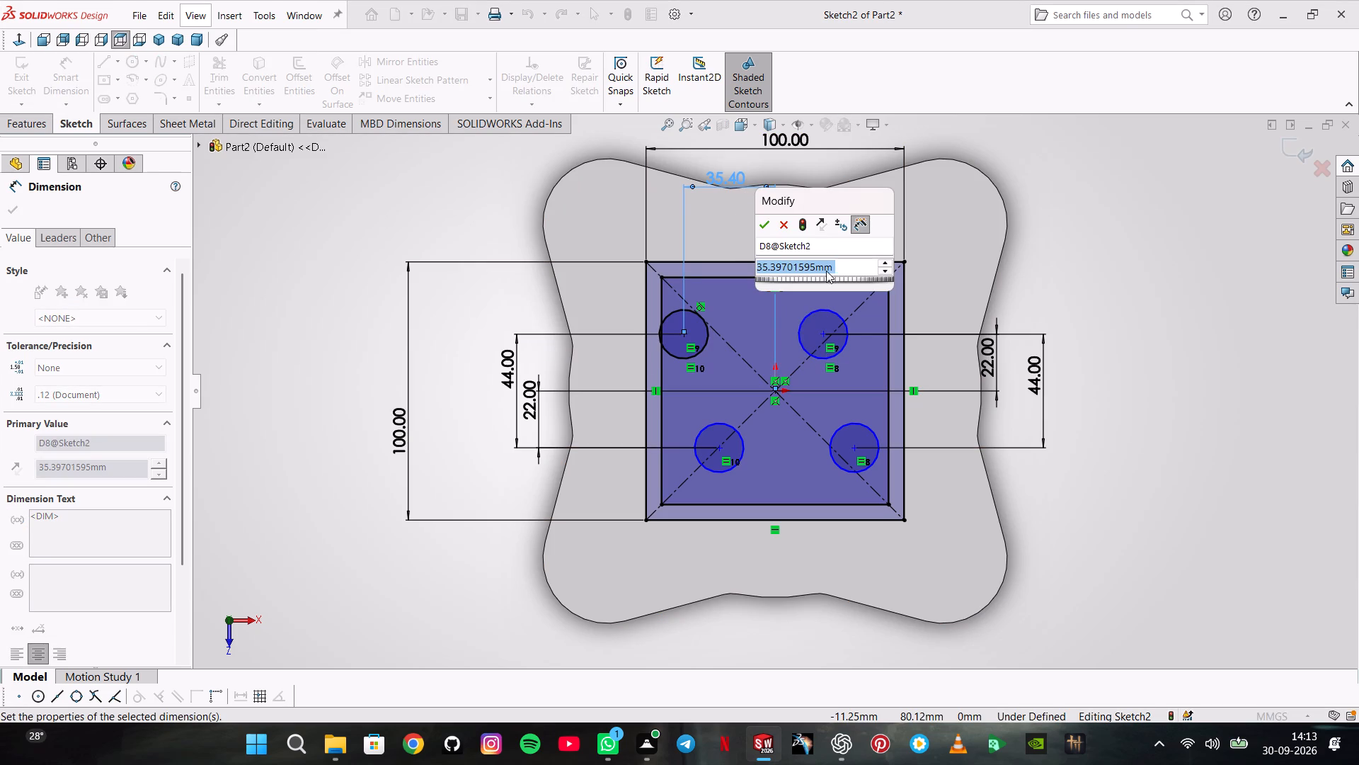
key("Escape")
key("Escape")
Delete the tangent relation between the upper-left circle and the square's diagonal construction line.
left_click(703, 307)
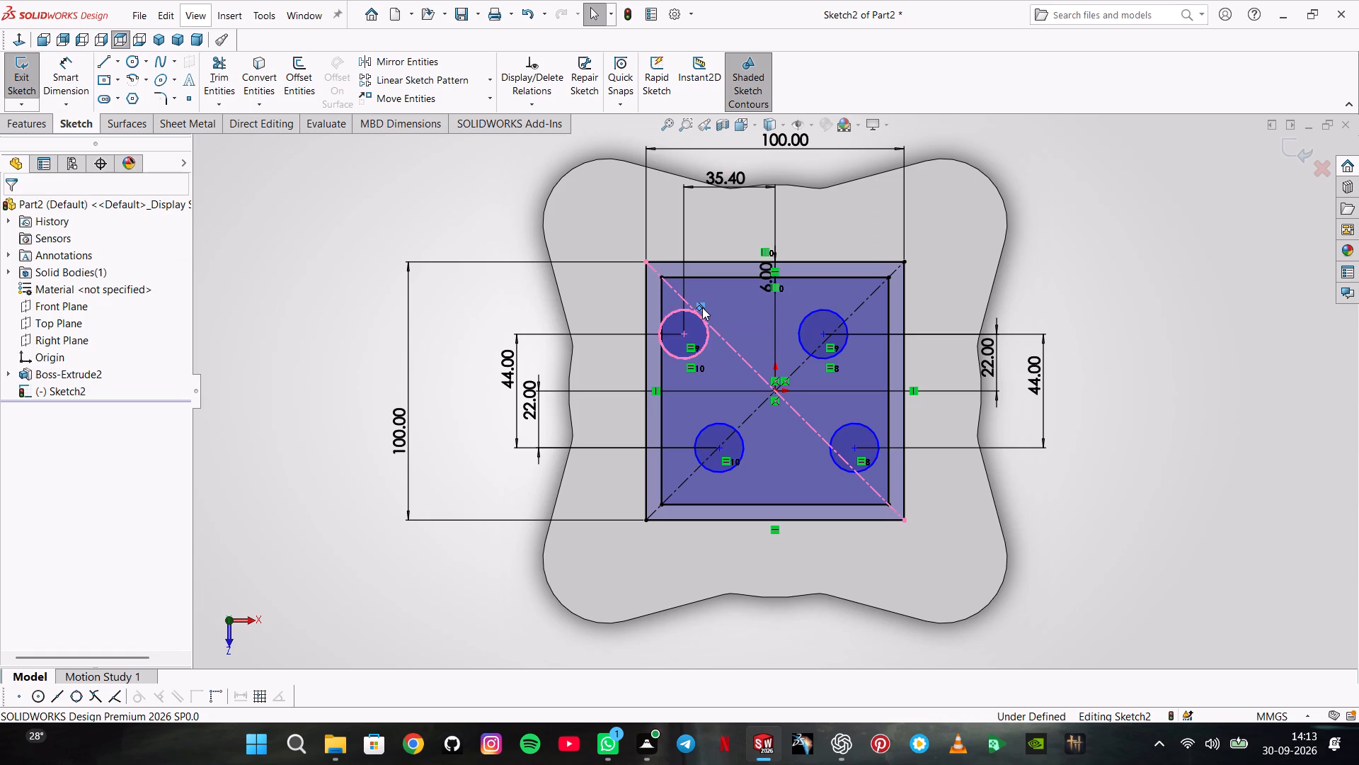
key("Delete")
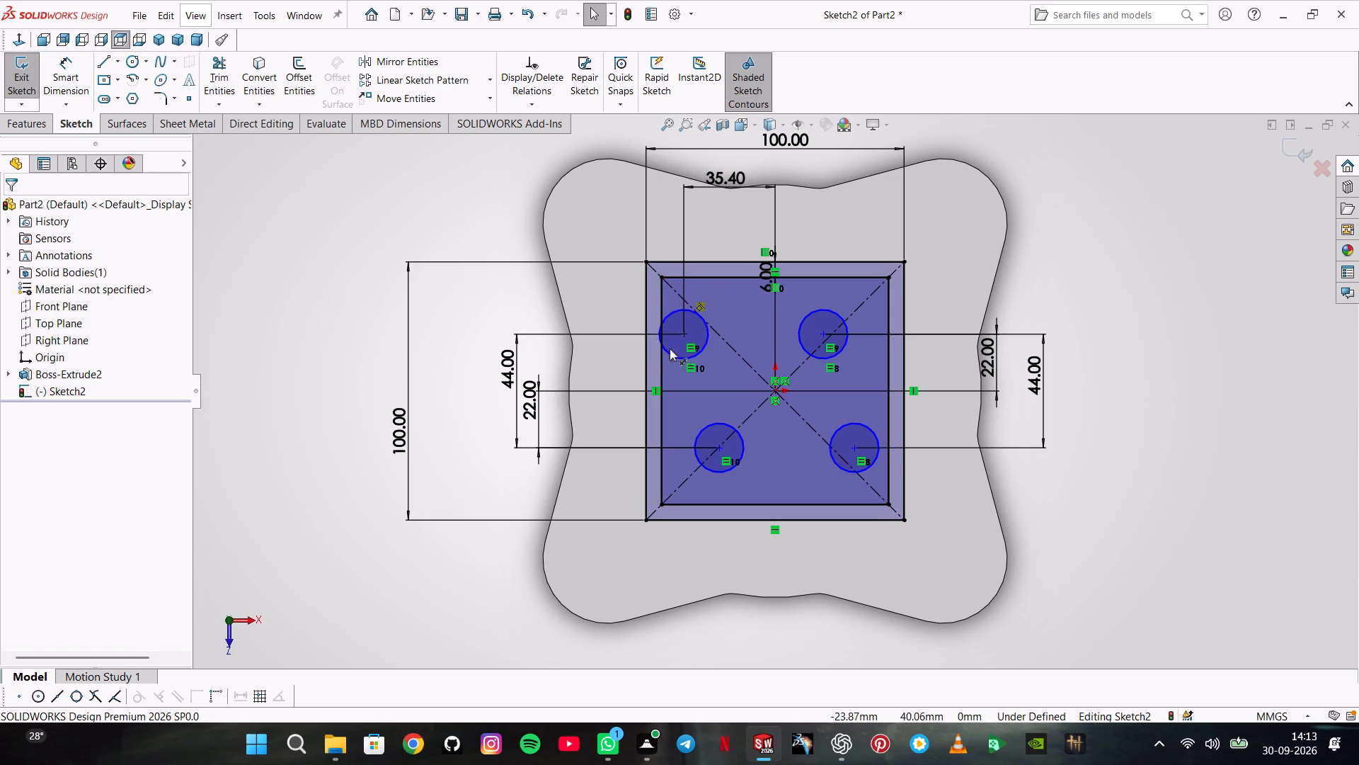
Set the horizontal distance from the upper-left circle's centre to the origin to 22 mm.
double_click(742, 176)
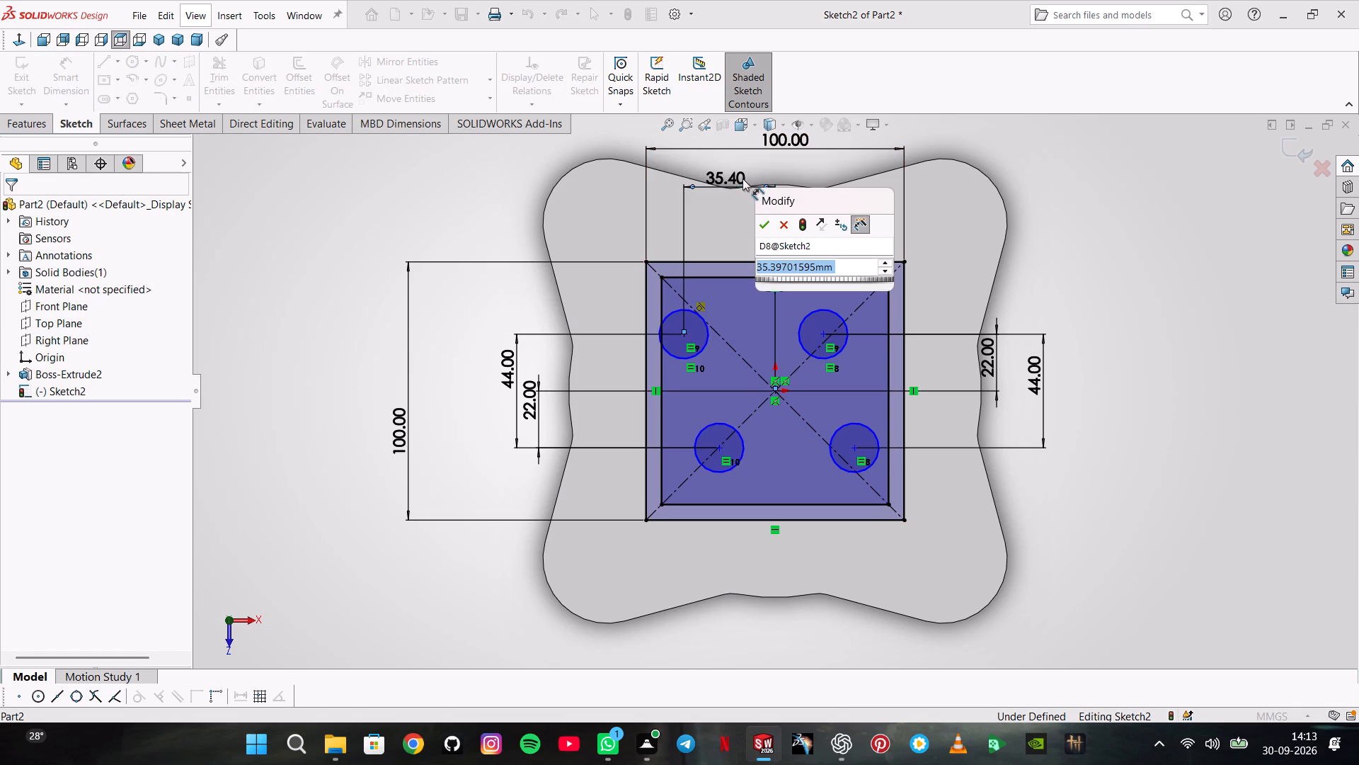
type("22")
key("Return")
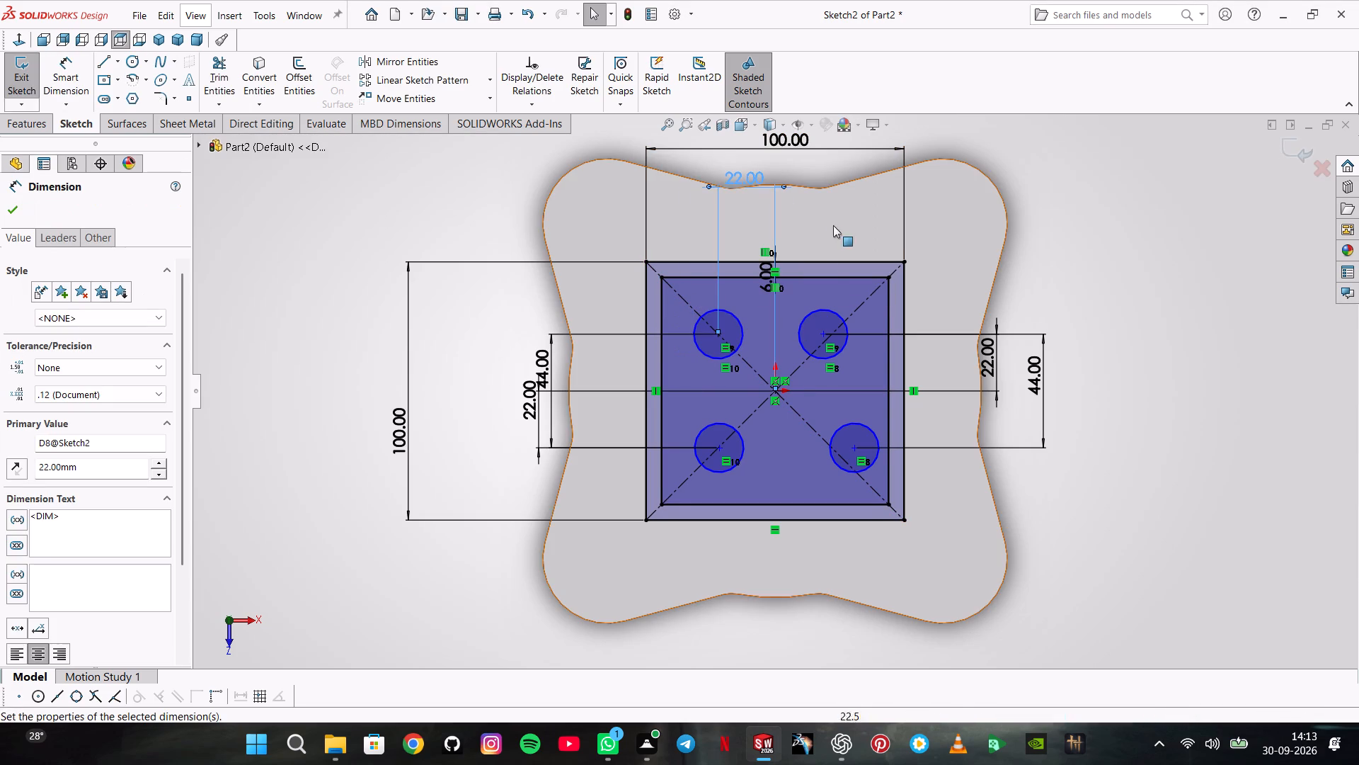
Dimension the horizontal distance between the centres of the two upper circles as 44 mm.
left_click(824, 333)
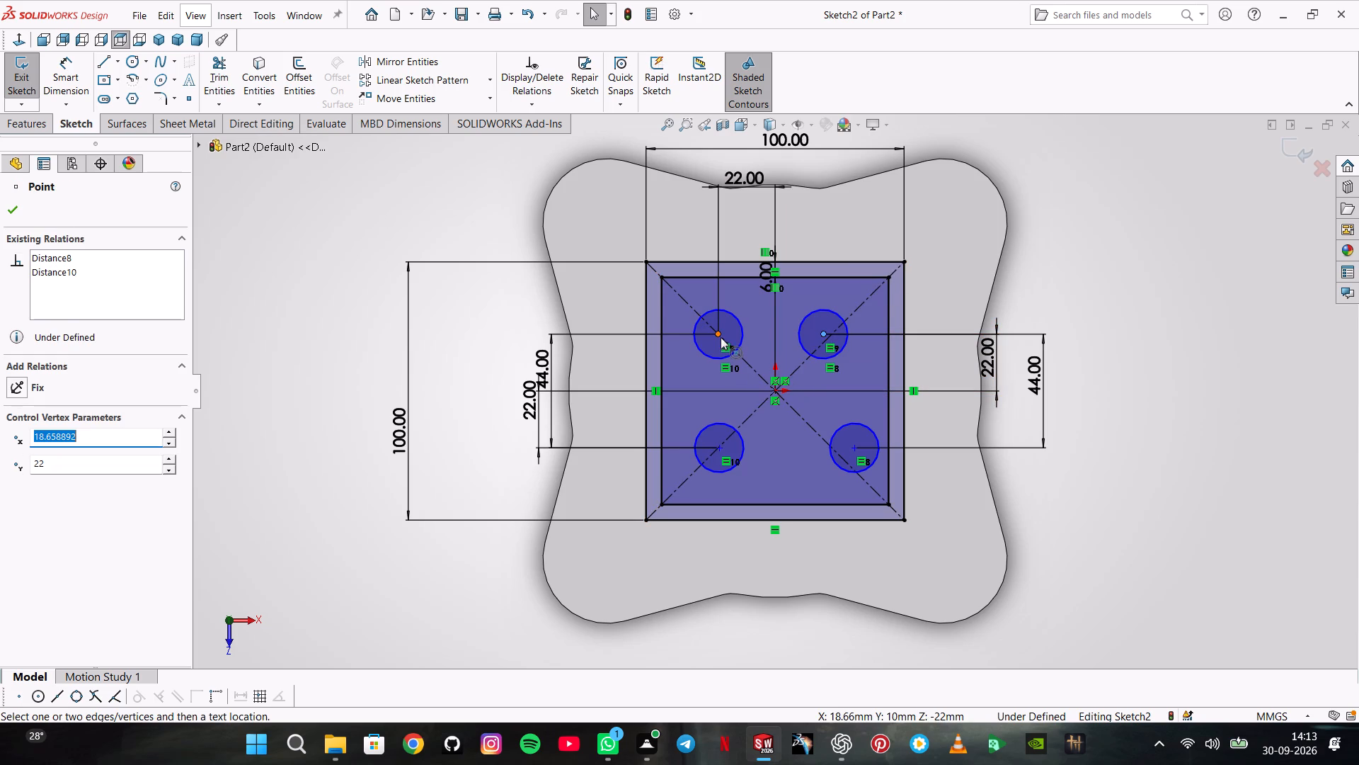
left_click(721, 337)
left_click(64, 86)
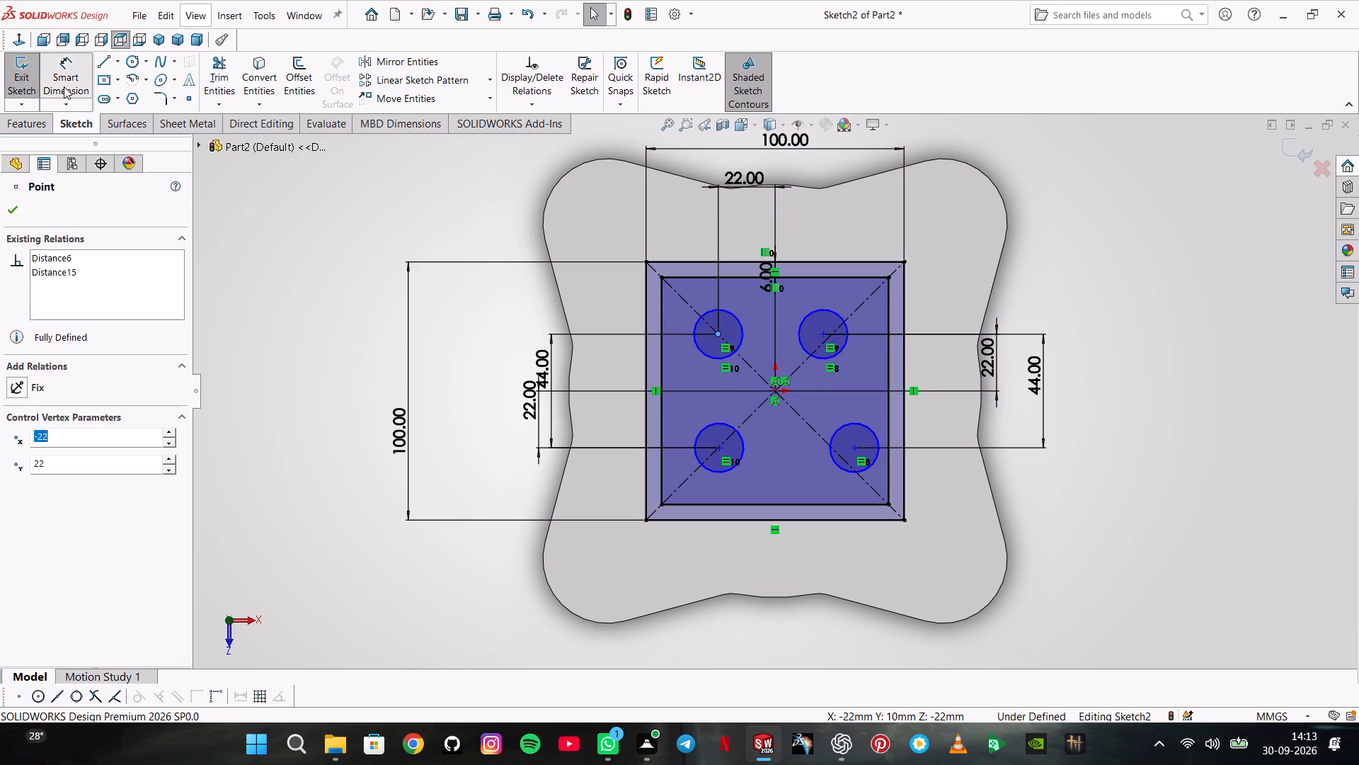
left_click(823, 338)
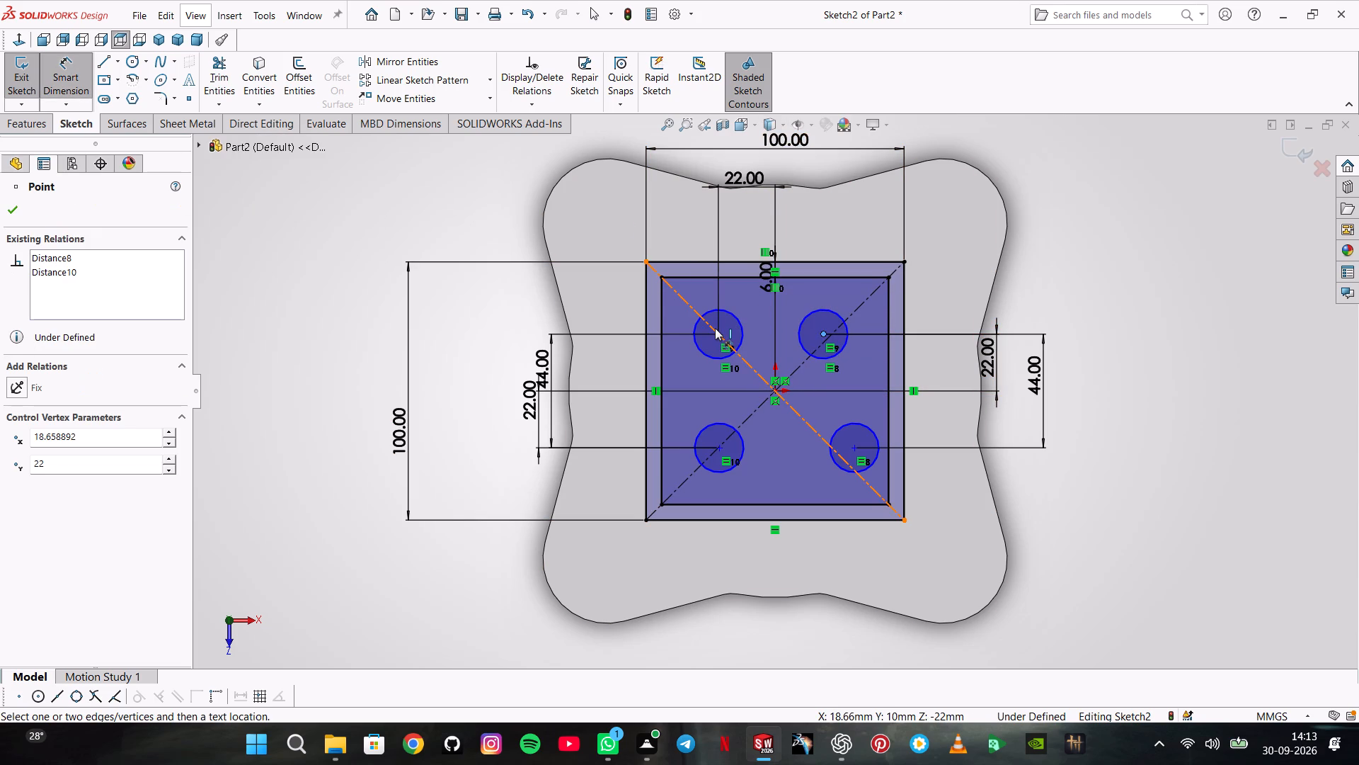
left_click(720, 330)
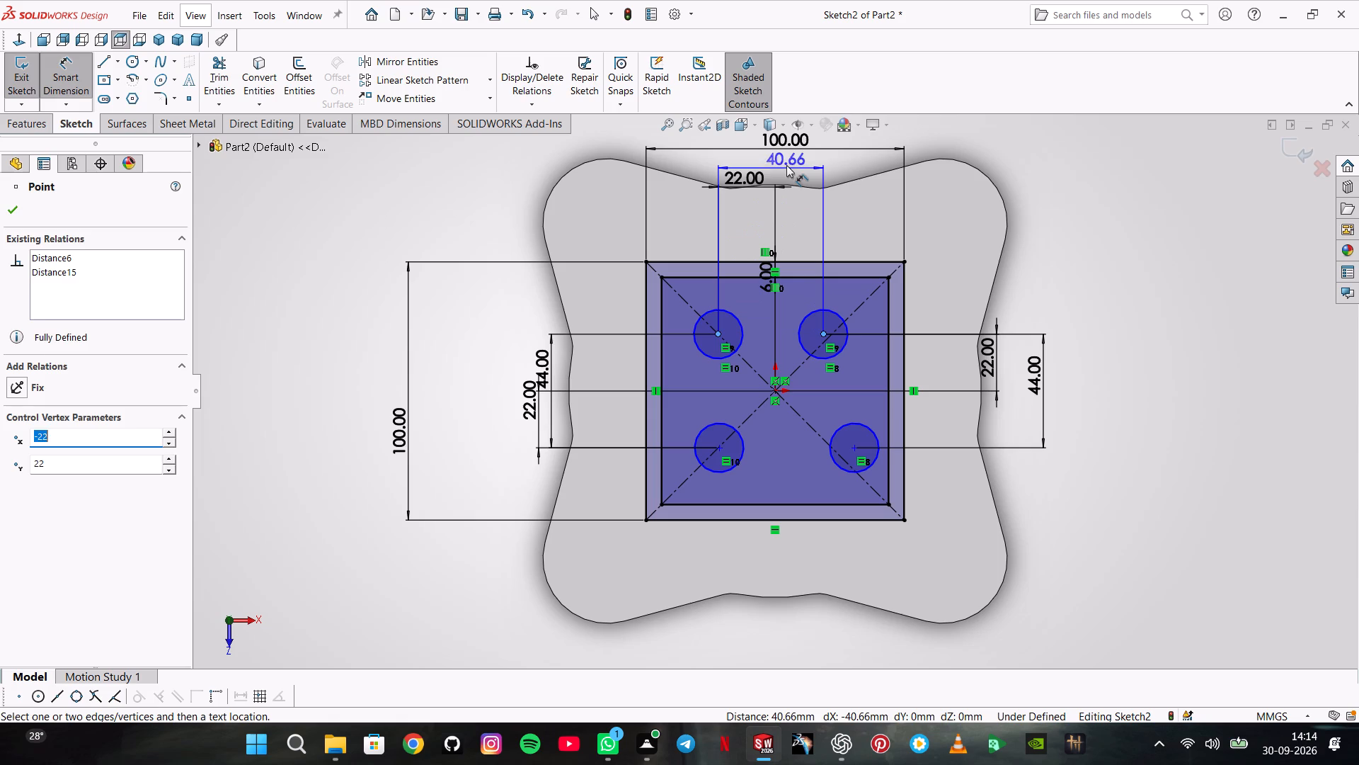
left_click(786, 165)
type("44")
key("Return")
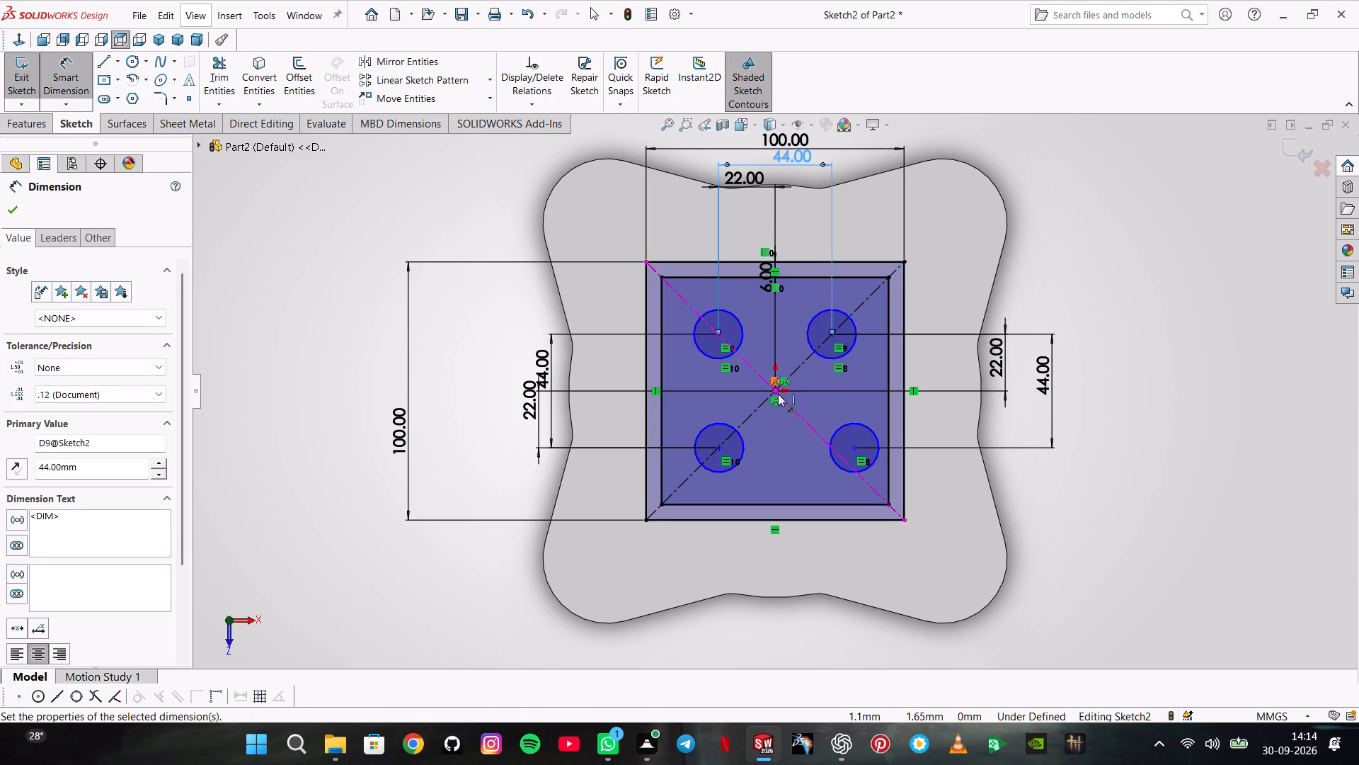
Dimension the horizontal distance between the centres of the two lower circles as 44 mm.
left_click(722, 446)
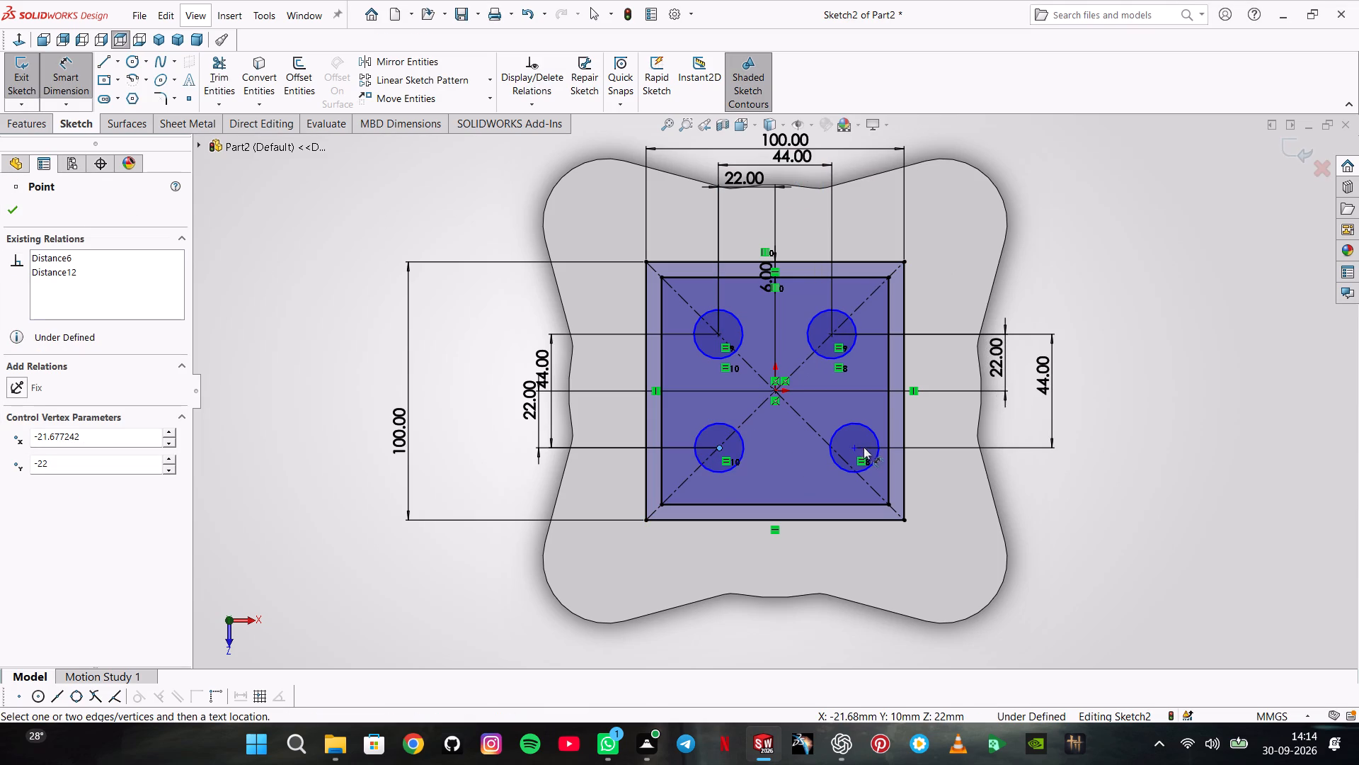
left_click(857, 448)
left_click(802, 654)
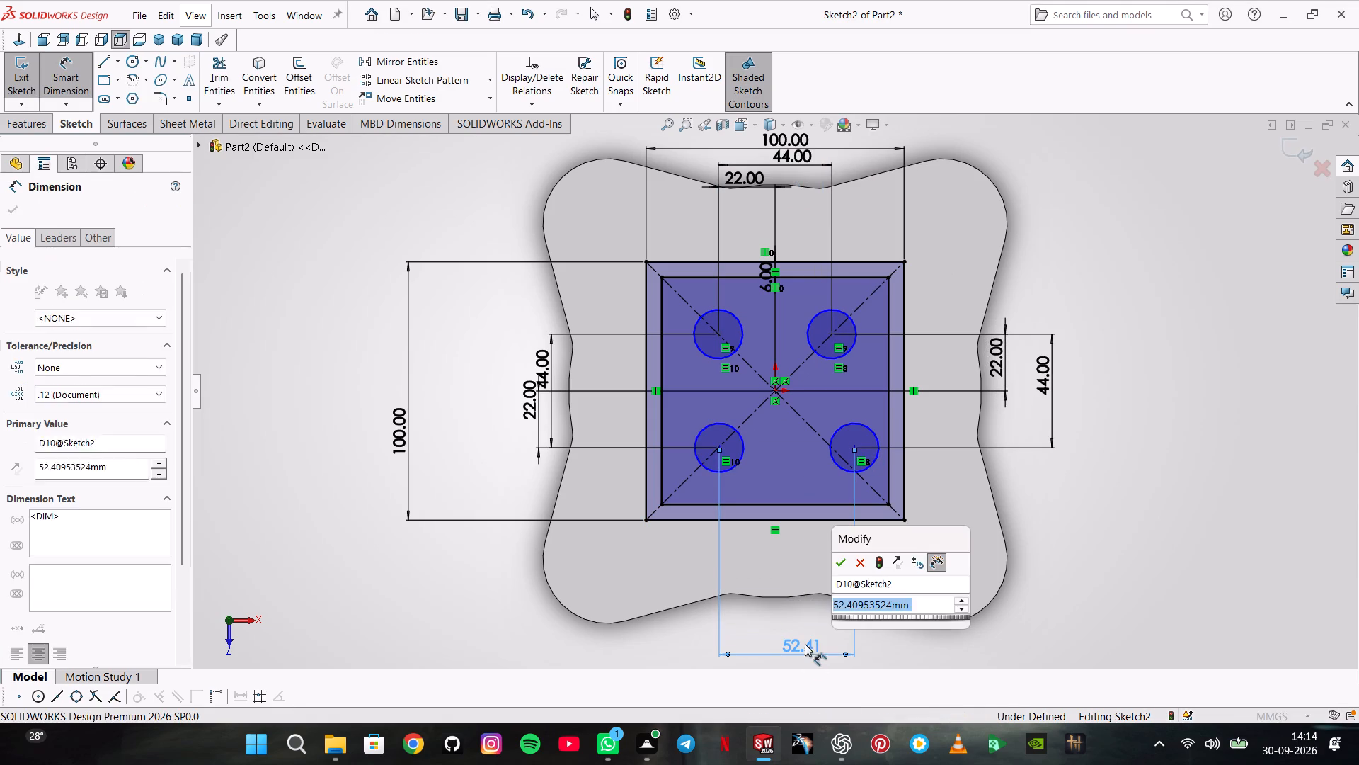
key("4")
key("Return")
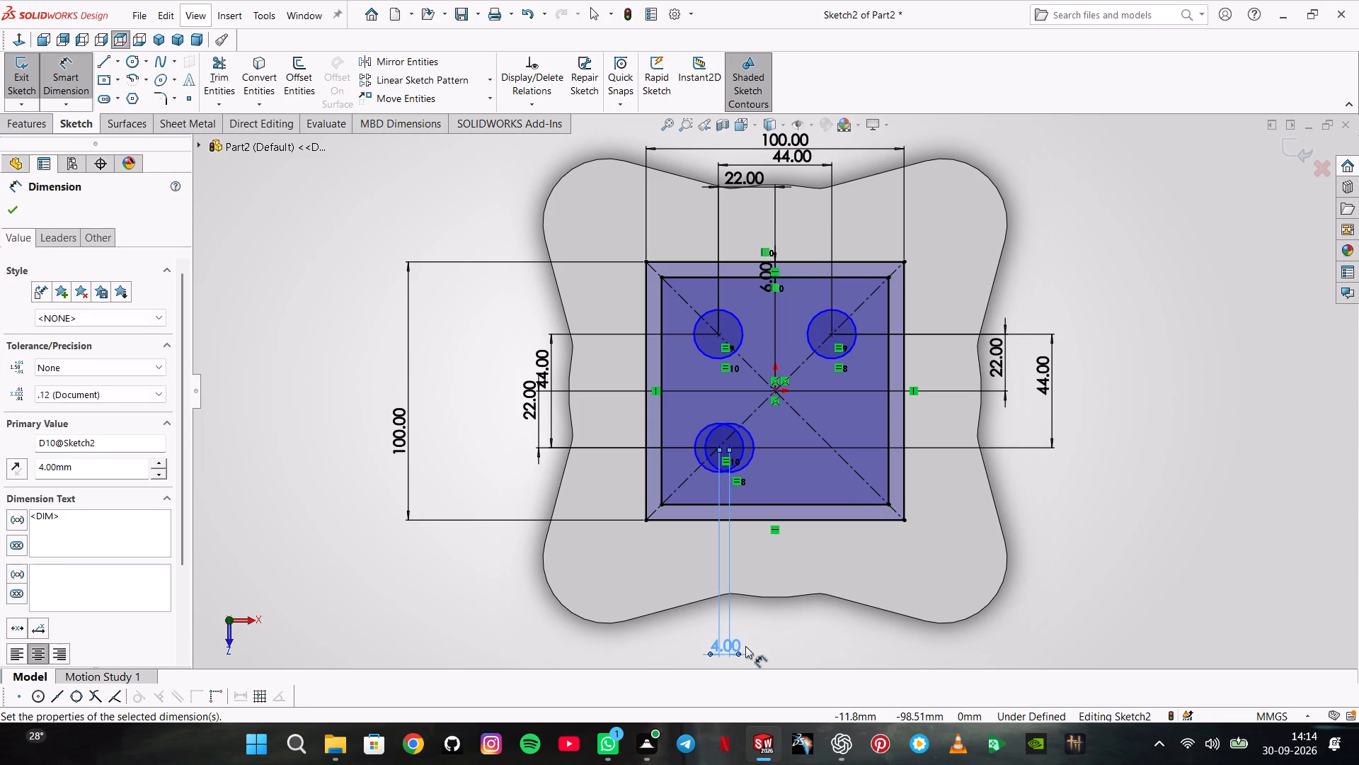
double_click(738, 647)
type("44")
key("Return")
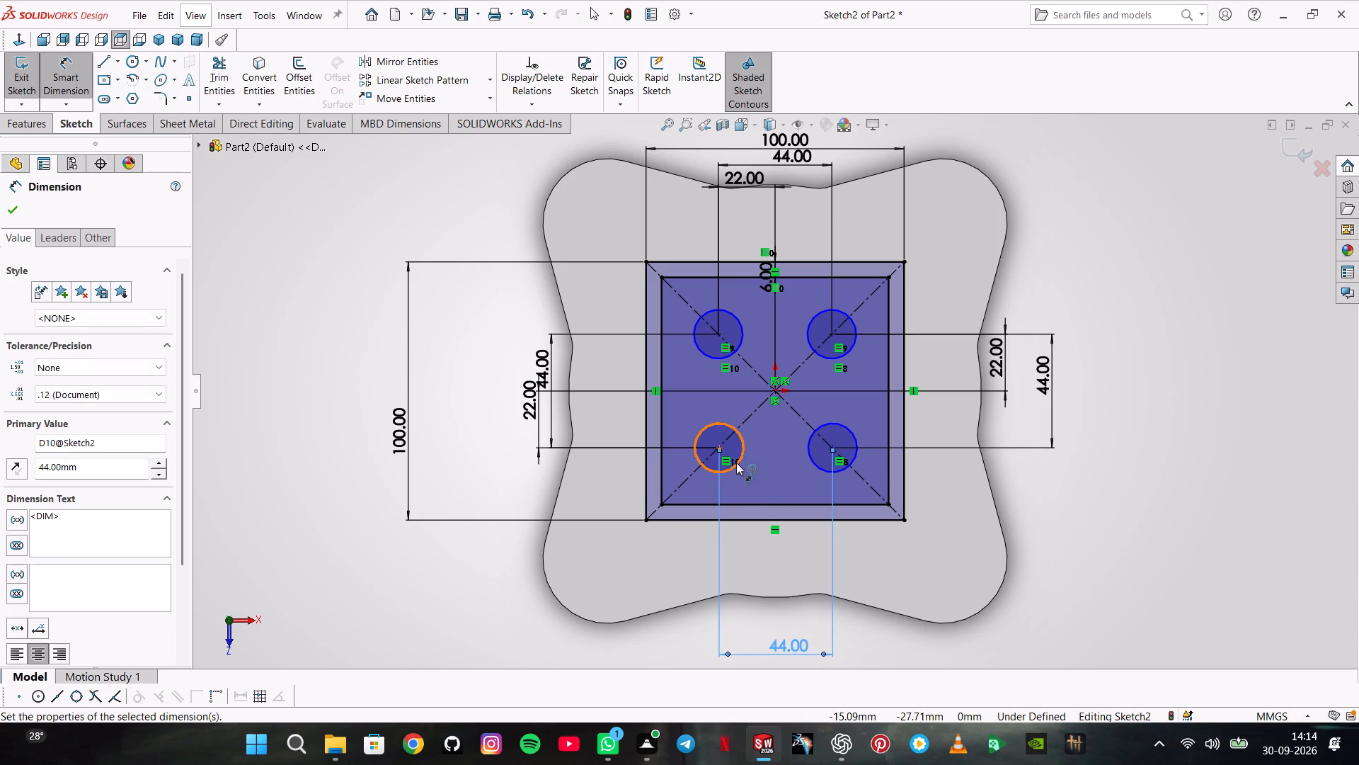
Dimension the horizontal distance from the lower-left circle's centre to the origin as 22 mm and finish dimensioning.
left_click(721, 448)
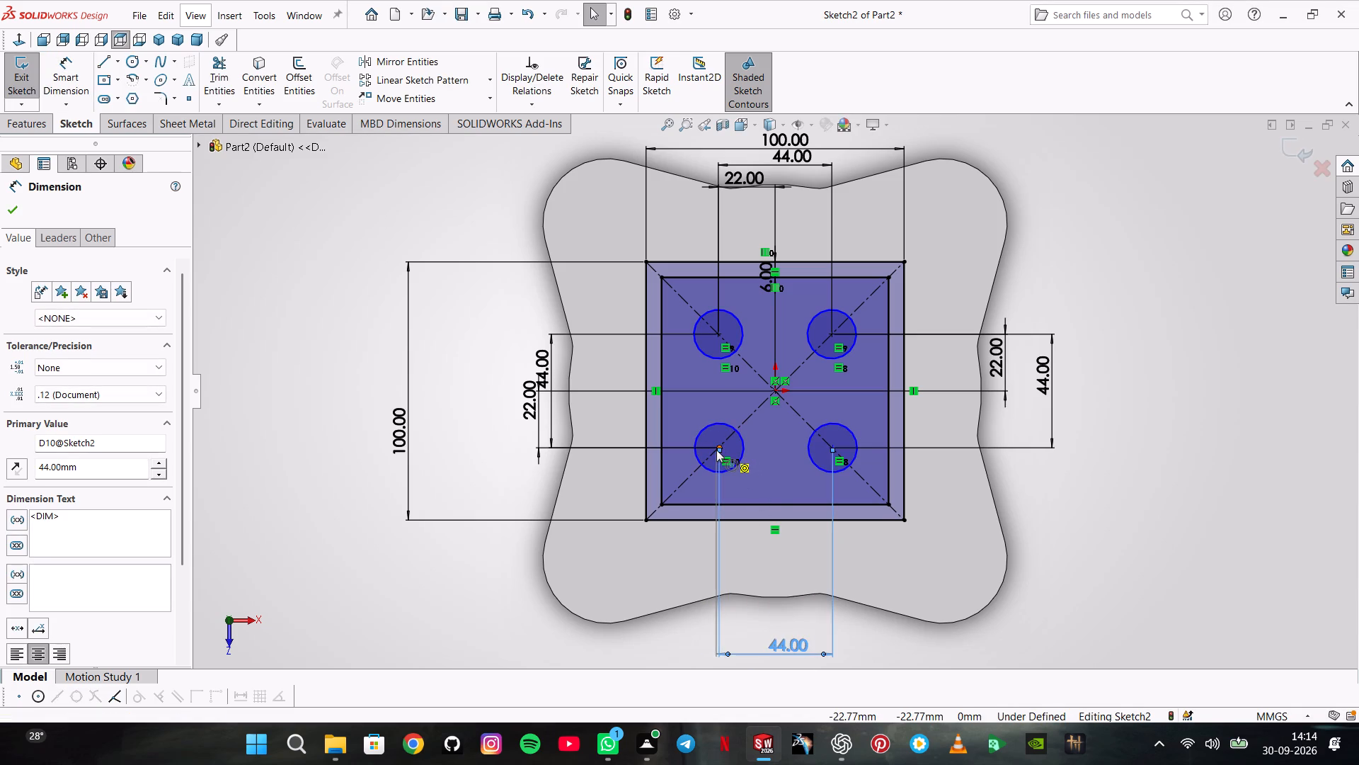
key("Escape")
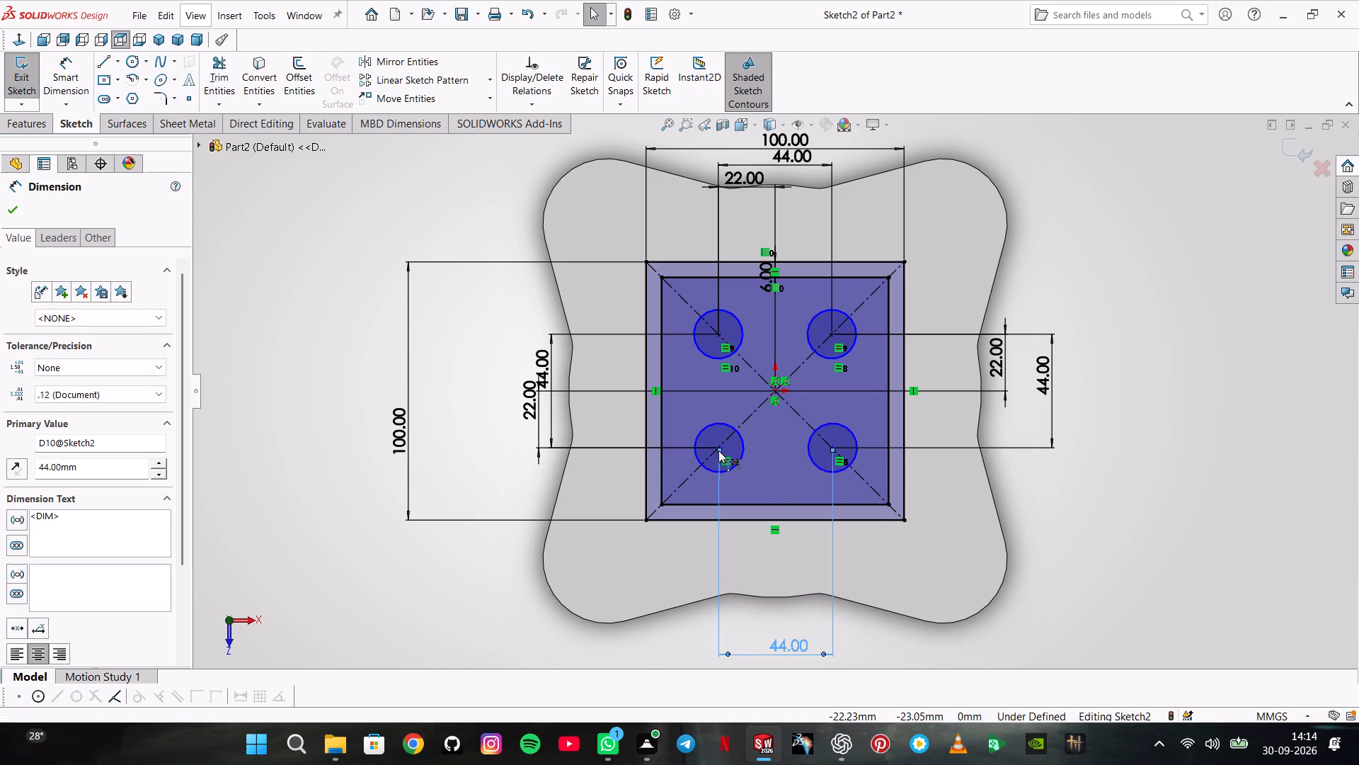
left_click(720, 447)
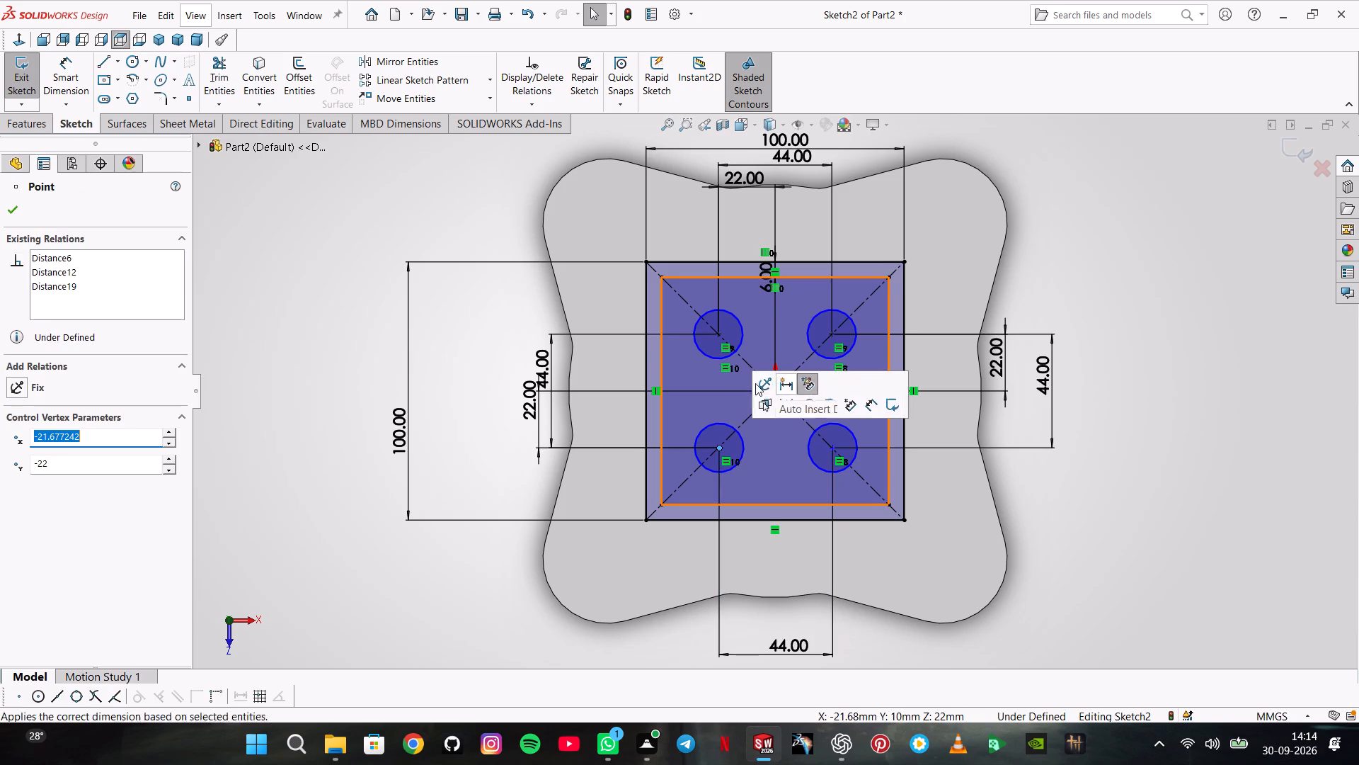
left_click(67, 74)
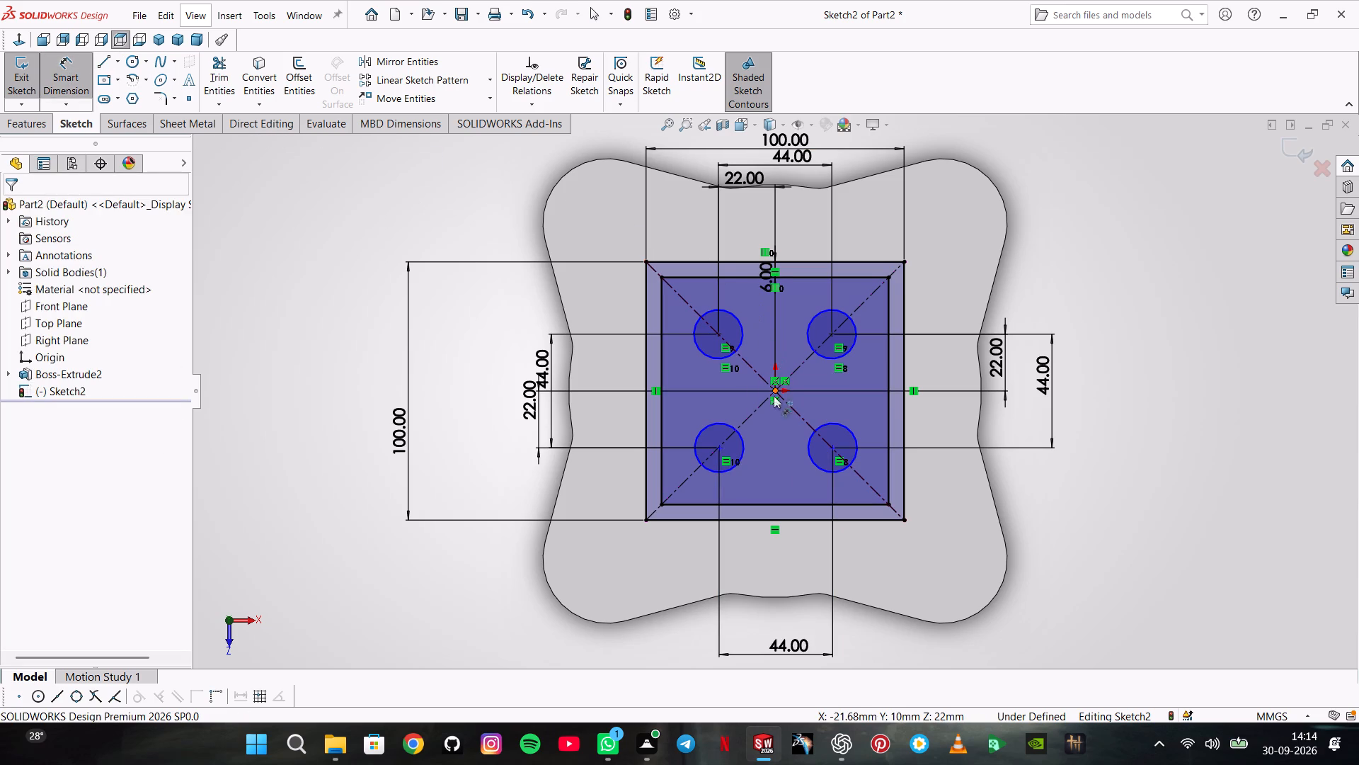
left_click(776, 388)
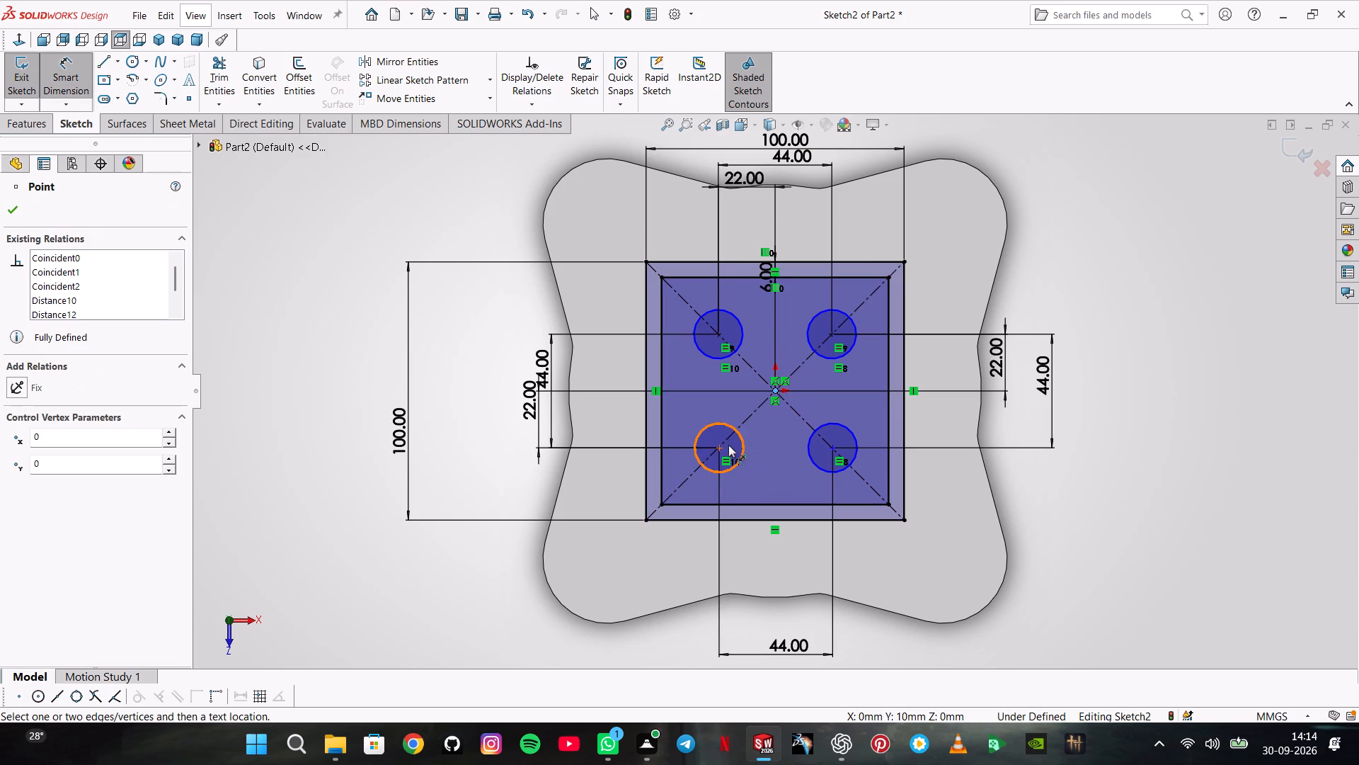
left_click(721, 447)
left_click(759, 611)
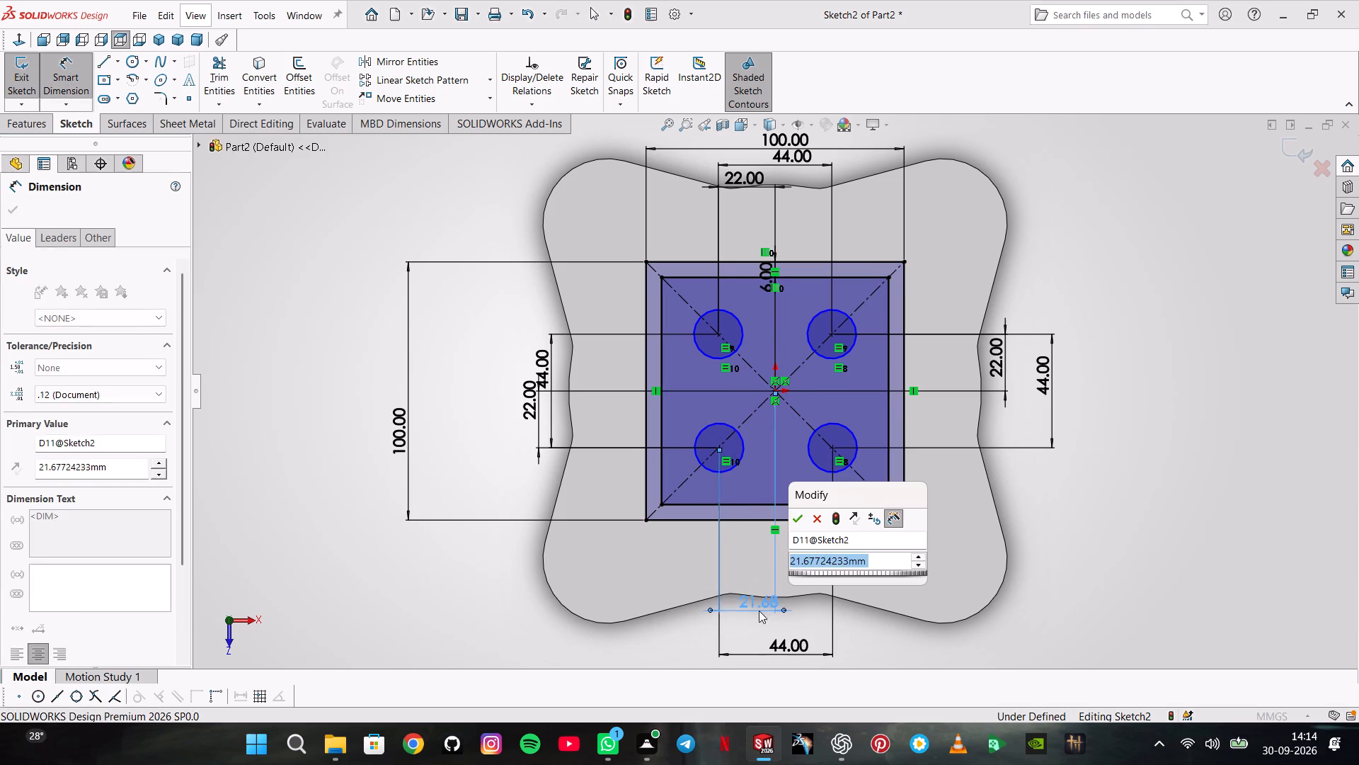
type("22")
key("Return")
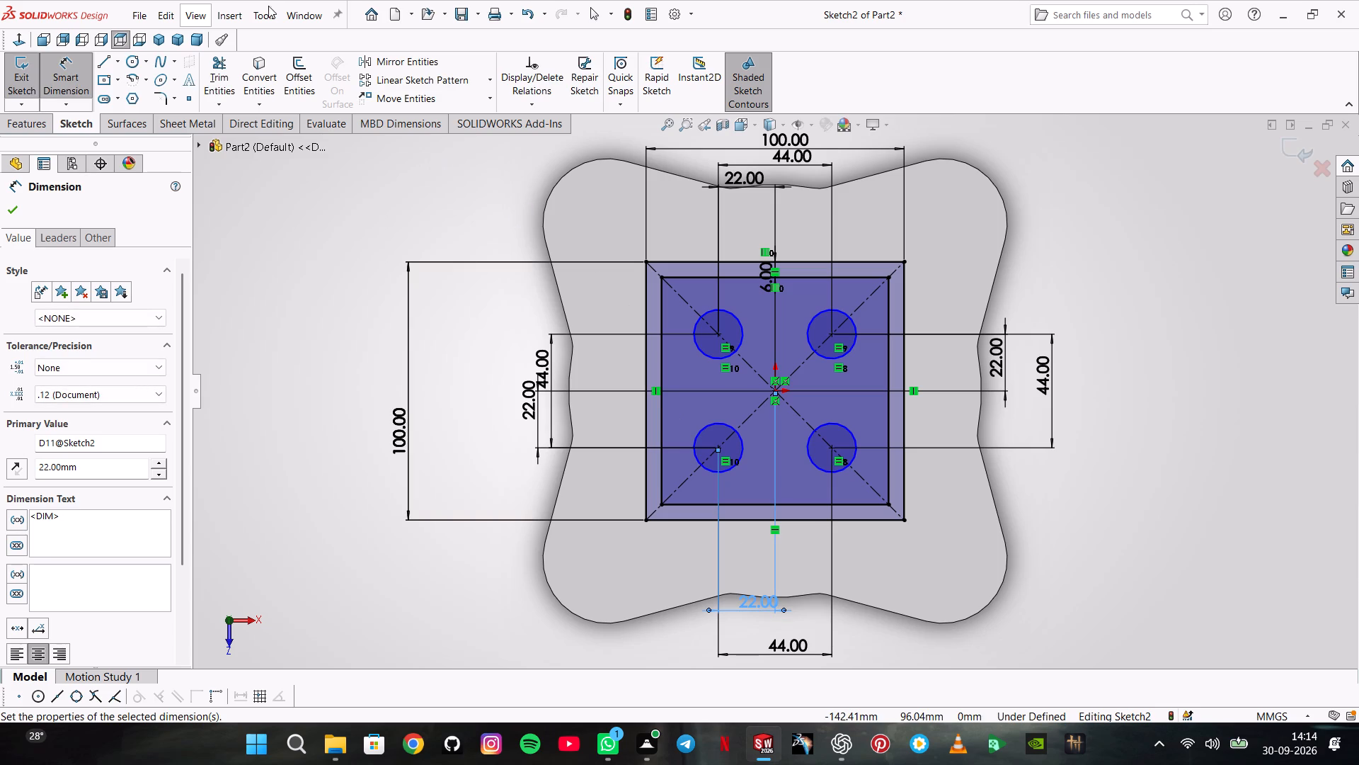
left_click(21, 199)
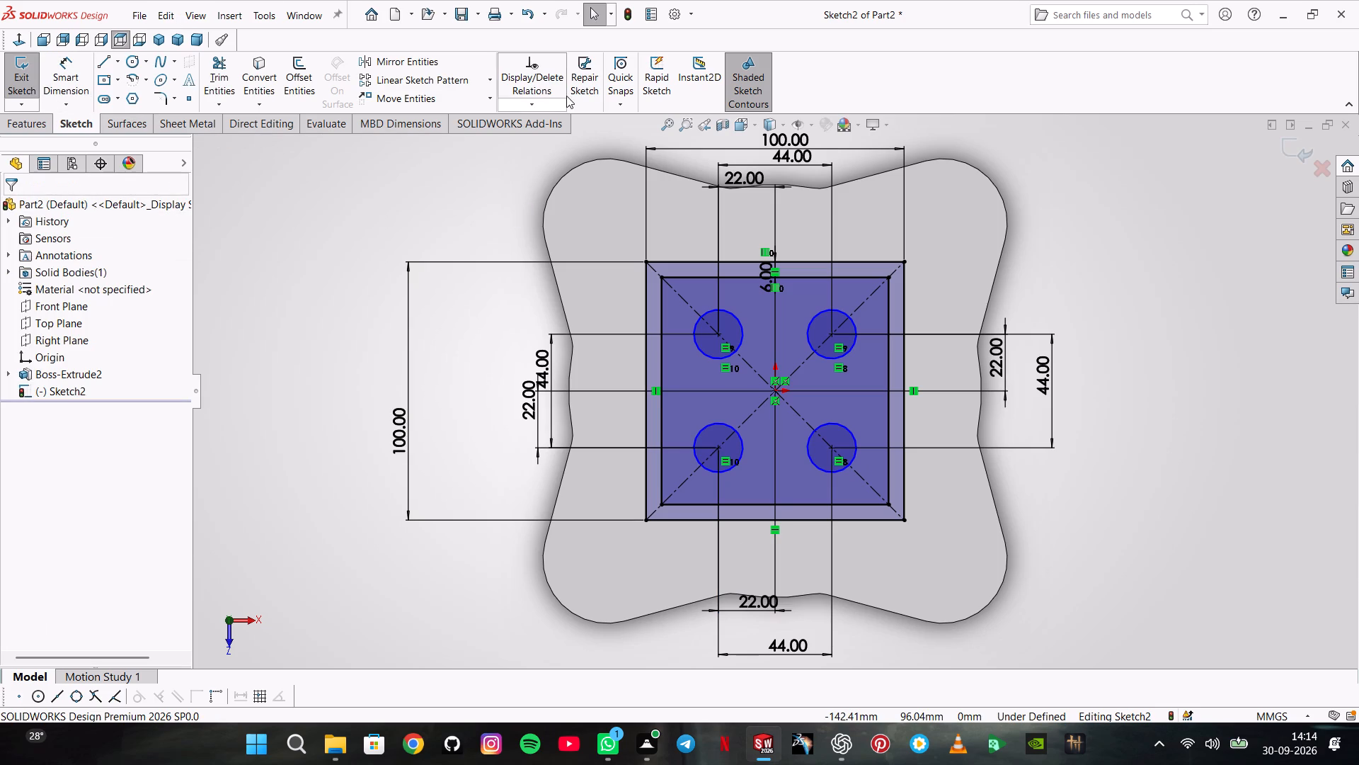
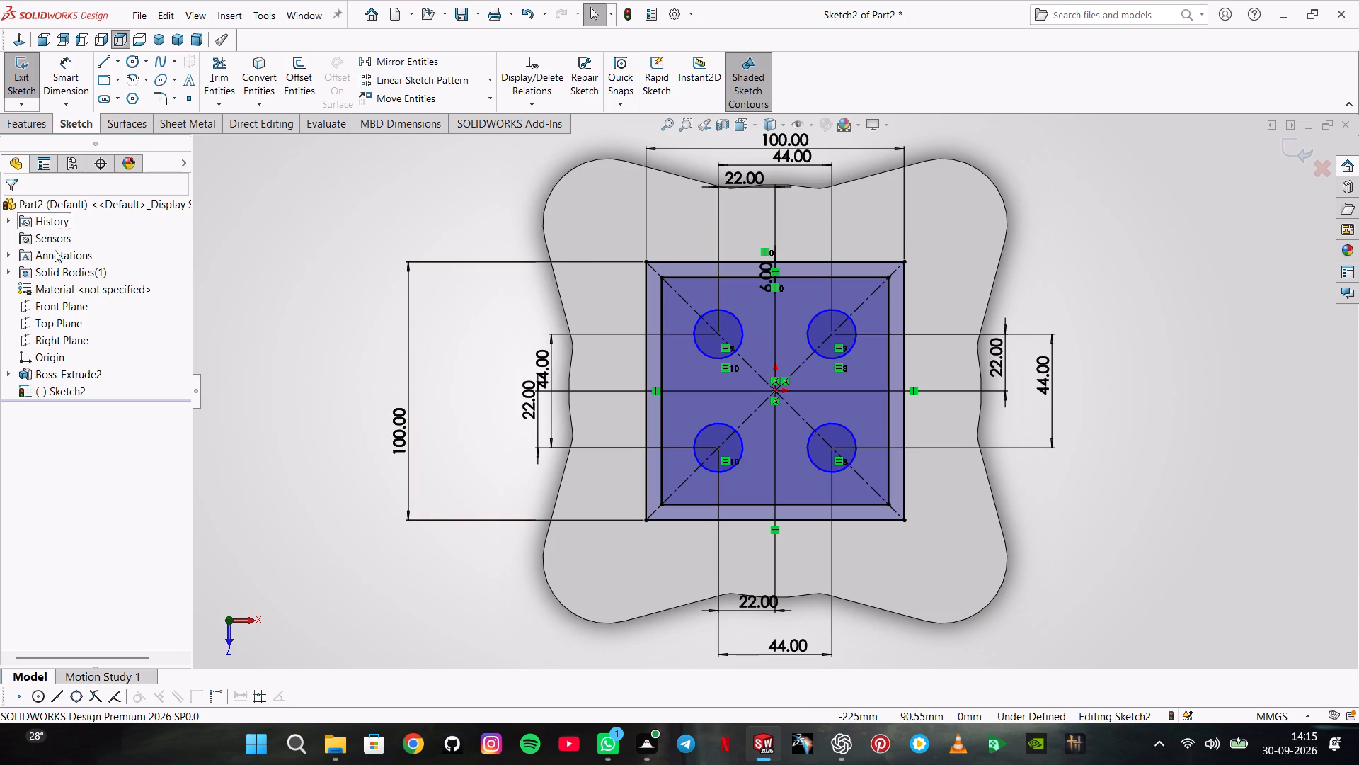
Switch to editing the plate's base profile sketch and draw a circle of about 9 mm radius centred on the upper-left lobe.
left_click(27, 81)
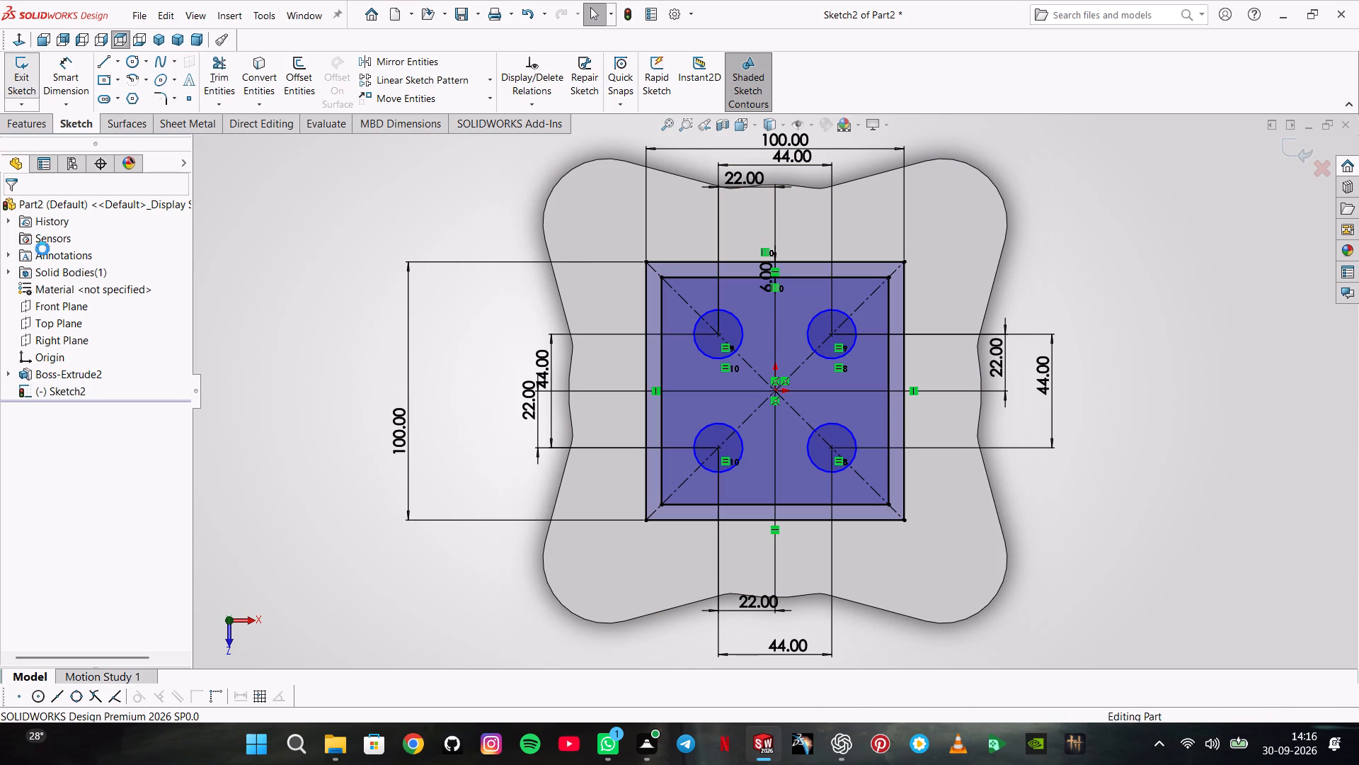
left_click(11, 375)
left_click(44, 384)
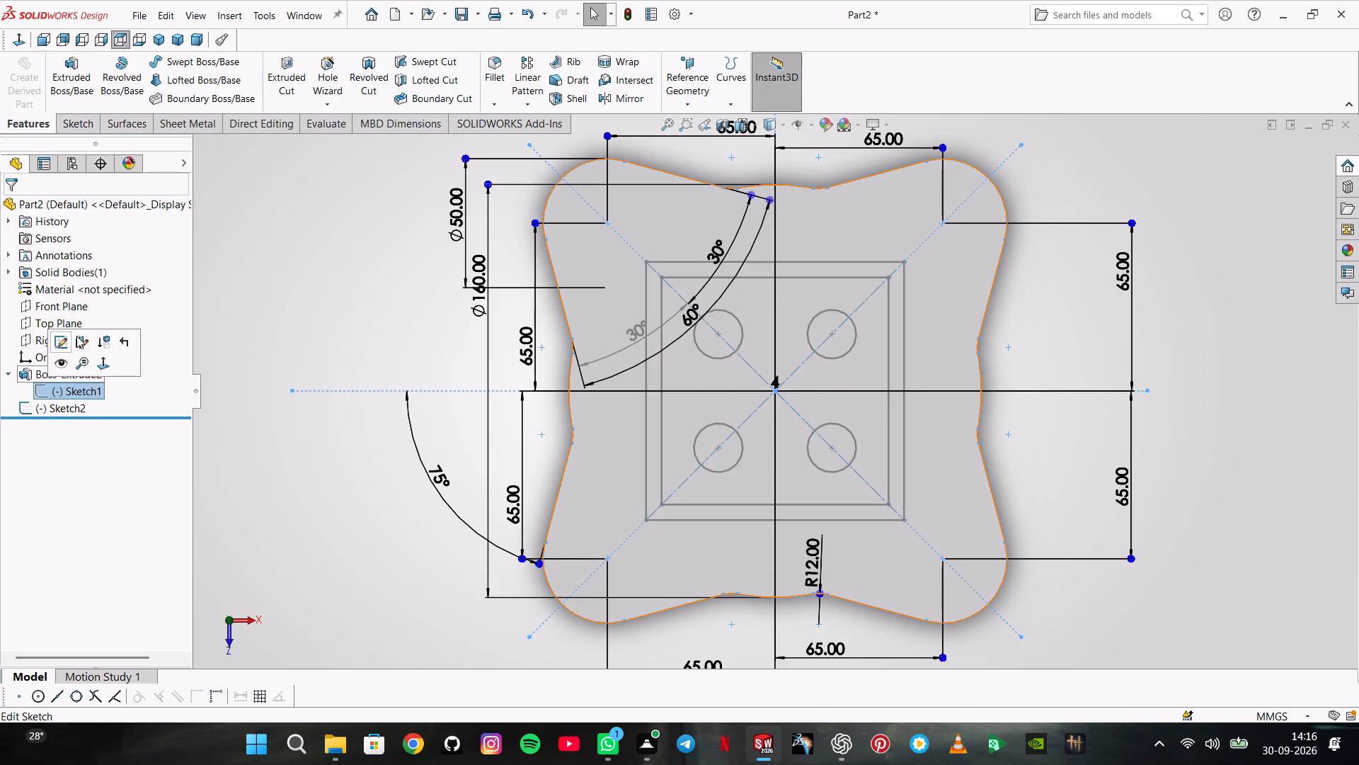
left_click(67, 339)
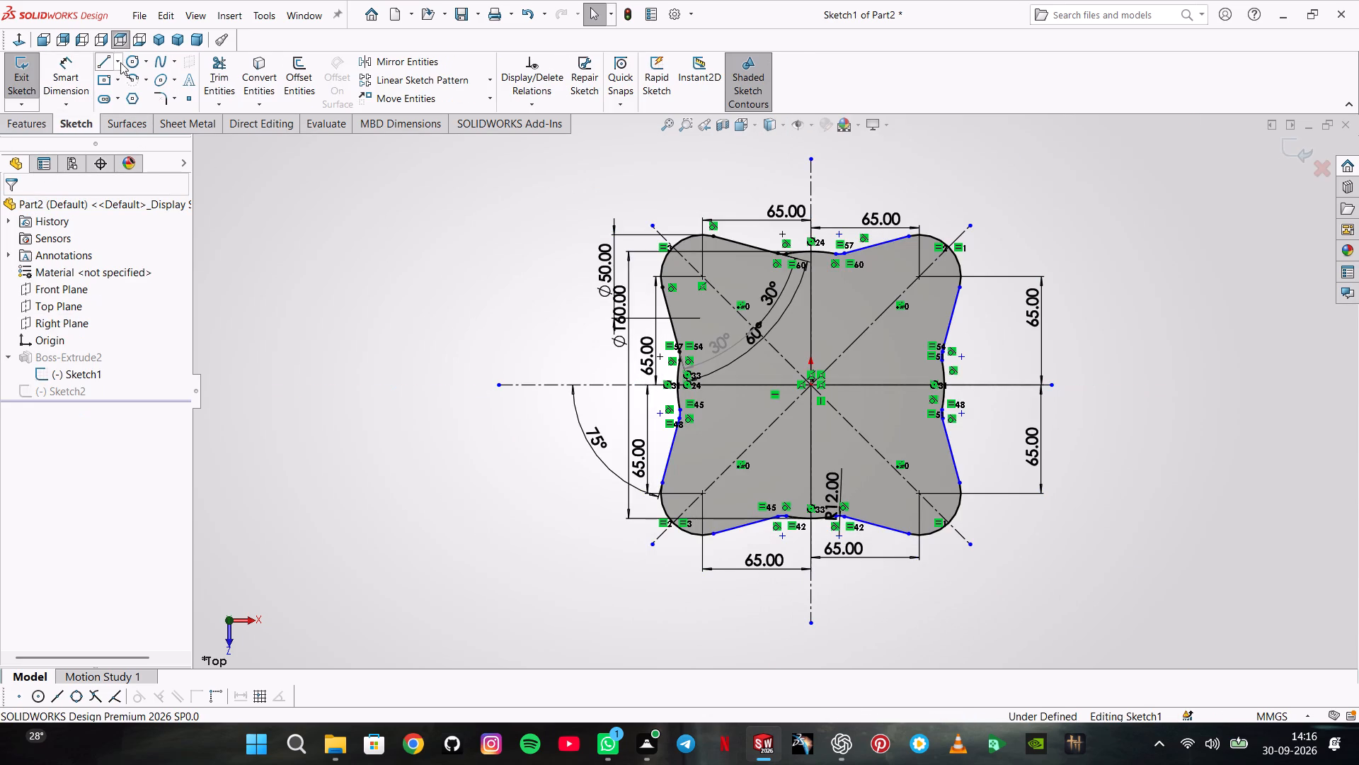
left_click(134, 61)
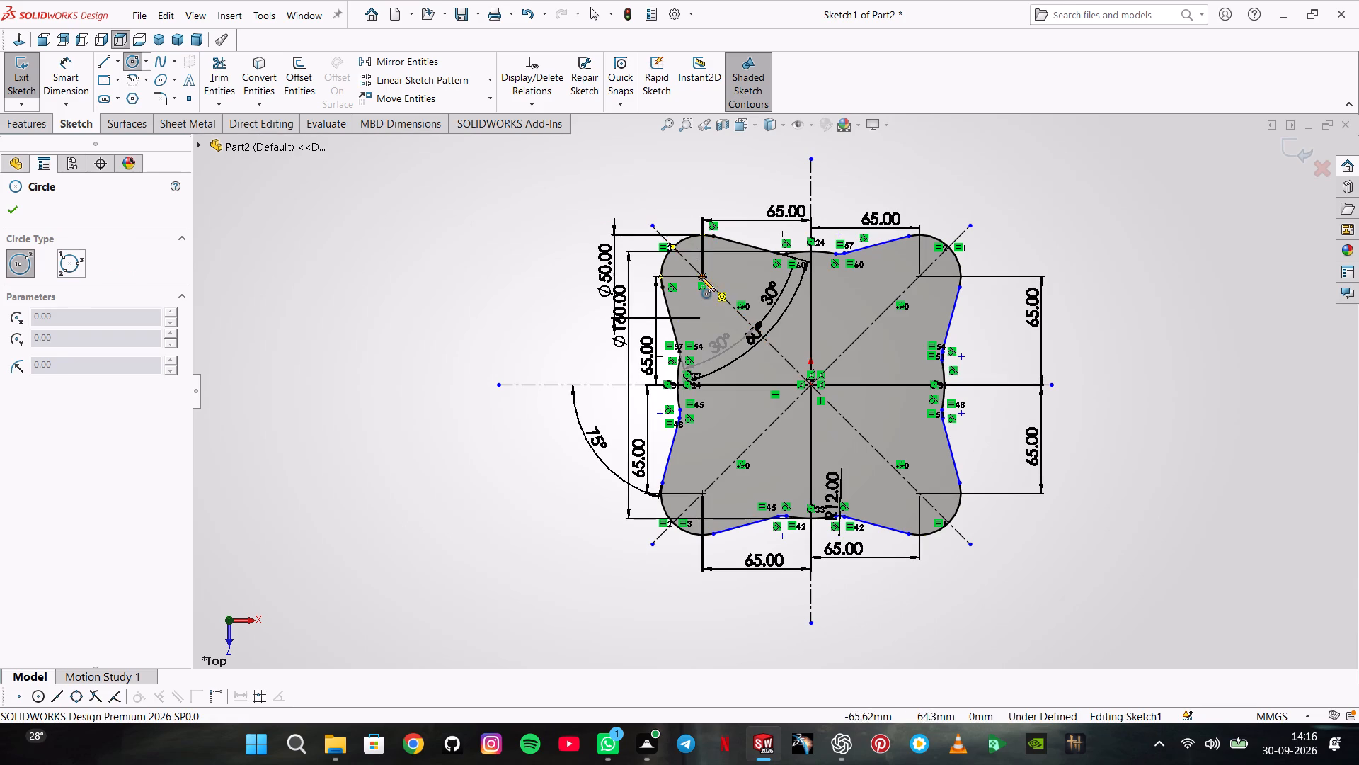
left_click(701, 276)
left_click(718, 277)
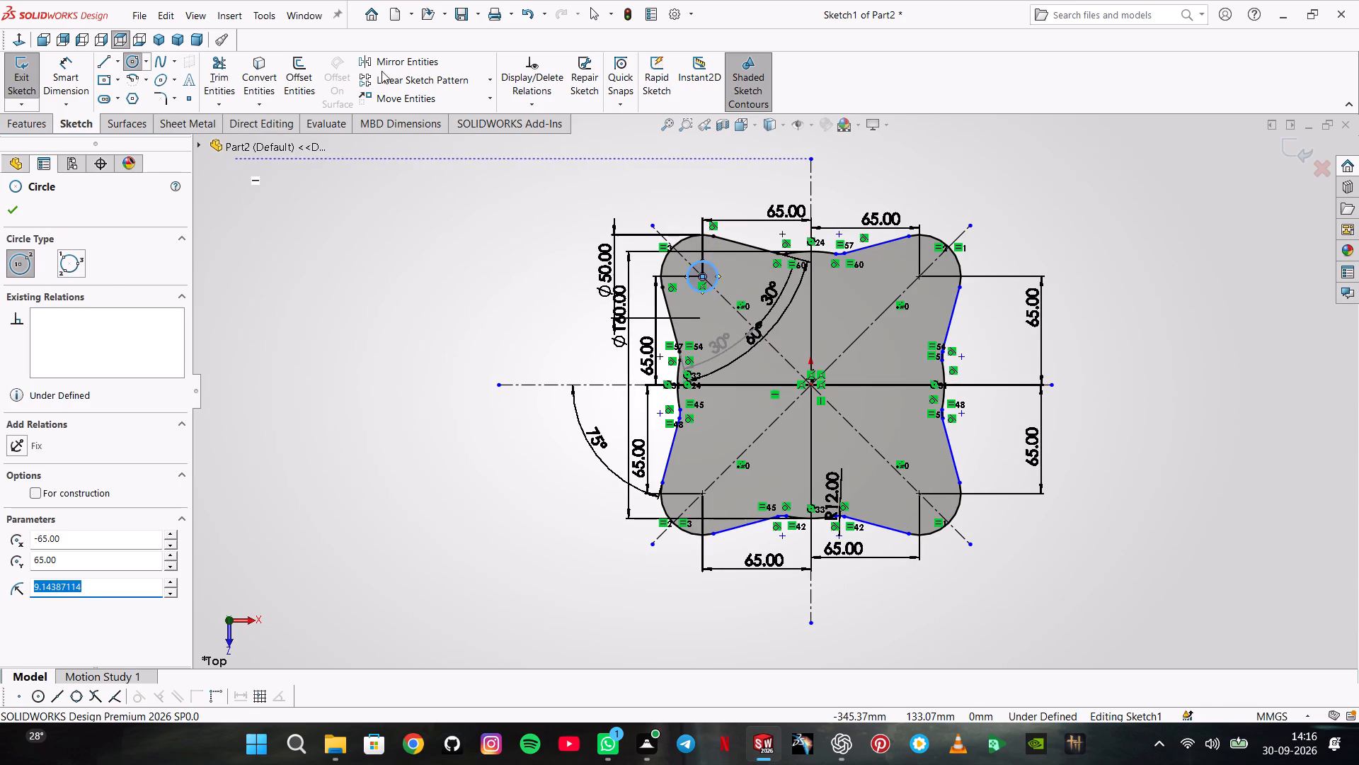
Circular-pattern the new circle about the origin with 4 equally spaced instances over 360 degrees.
left_click(492, 84)
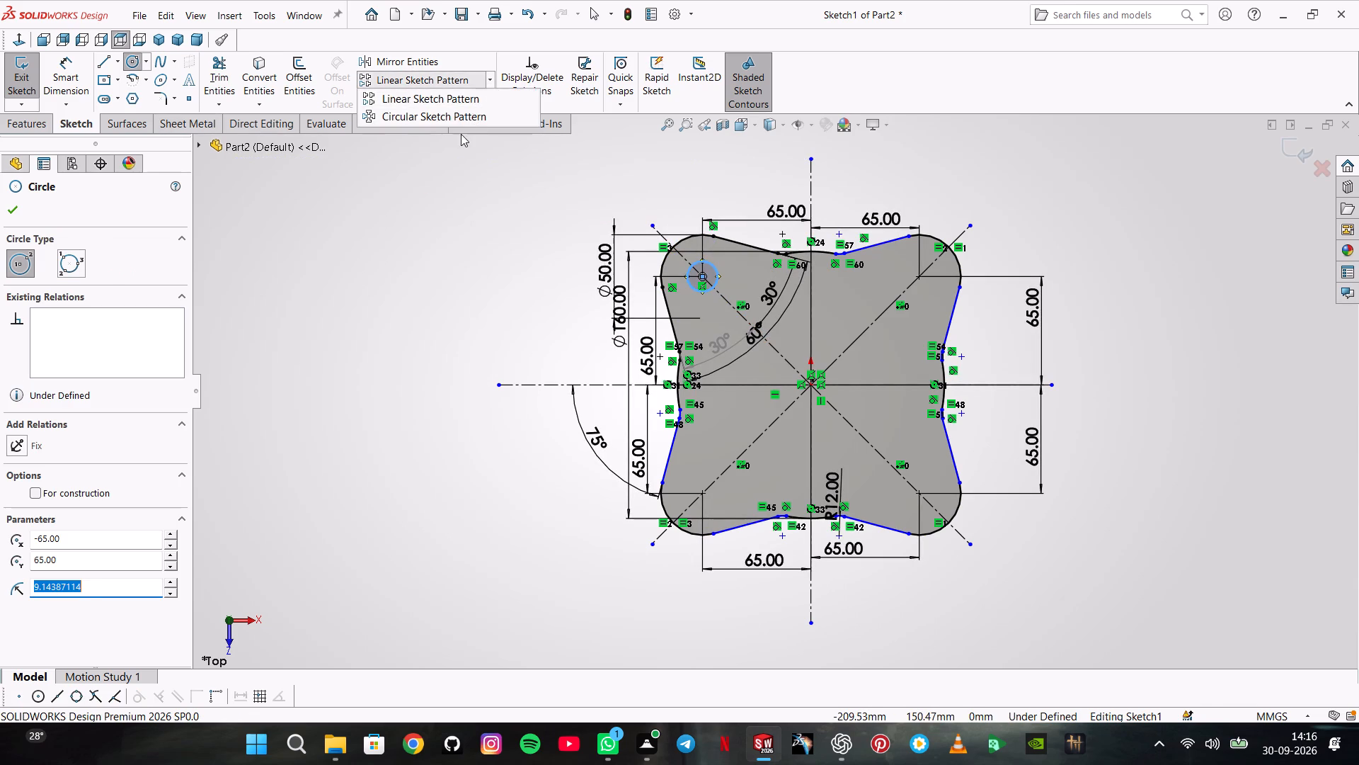
left_click(469, 115)
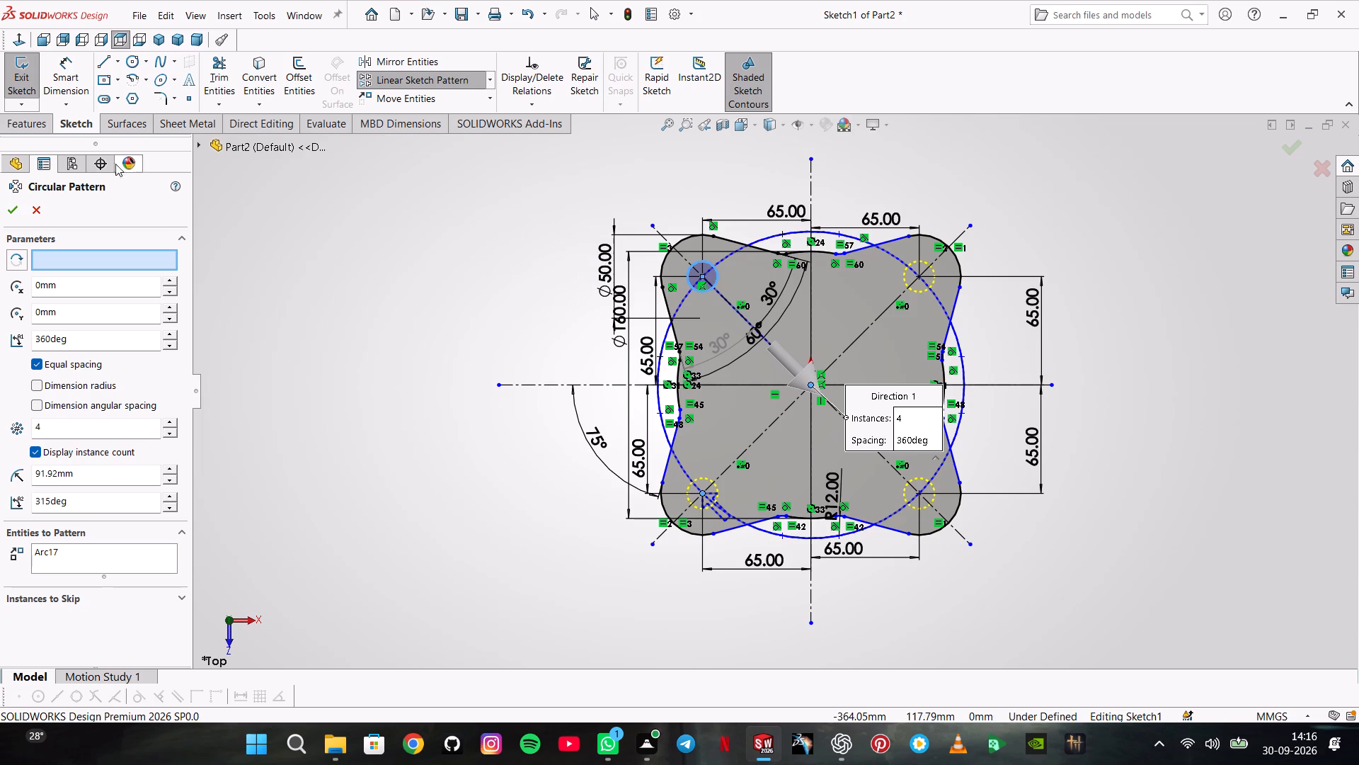
left_click(5, 215)
Dimension the upper-left lobe circle's diameter as 13 mm and finish dimensioning.
left_click(67, 85)
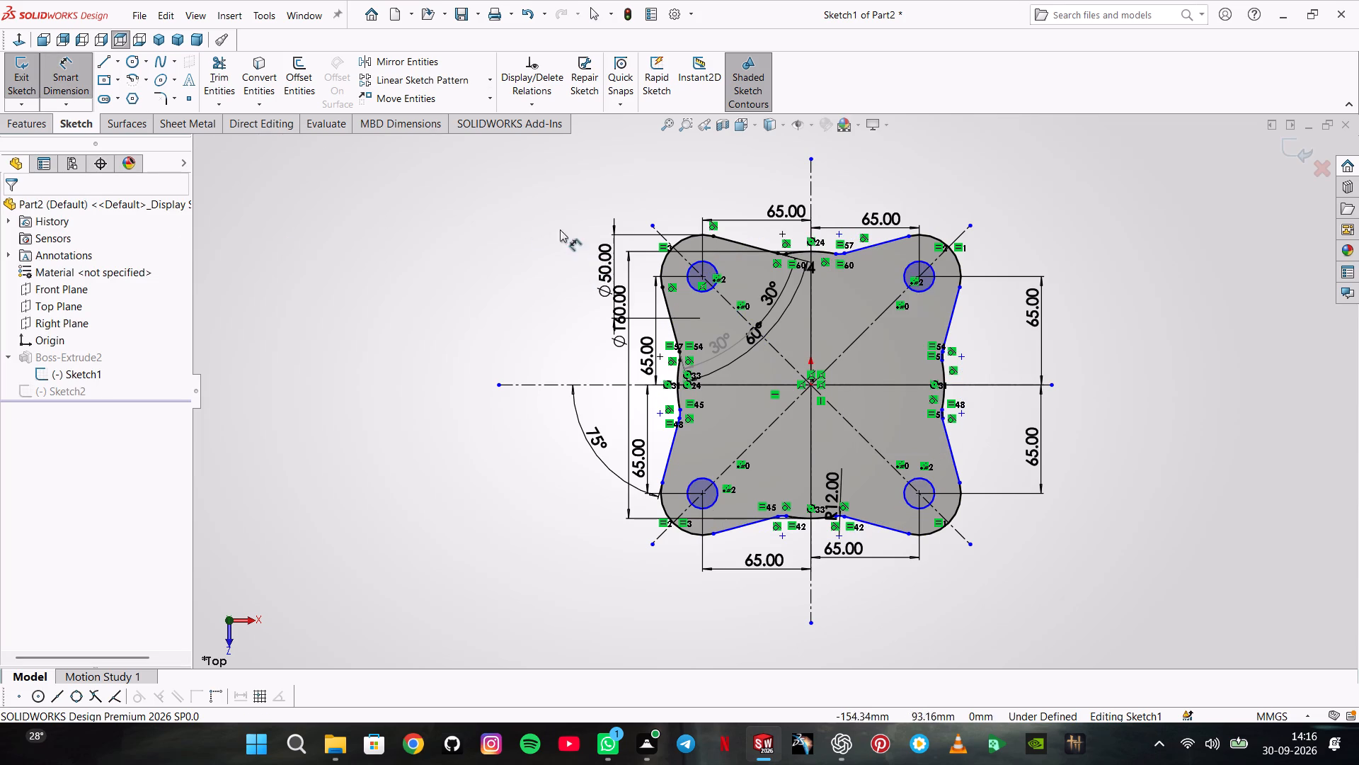
left_click(685, 272)
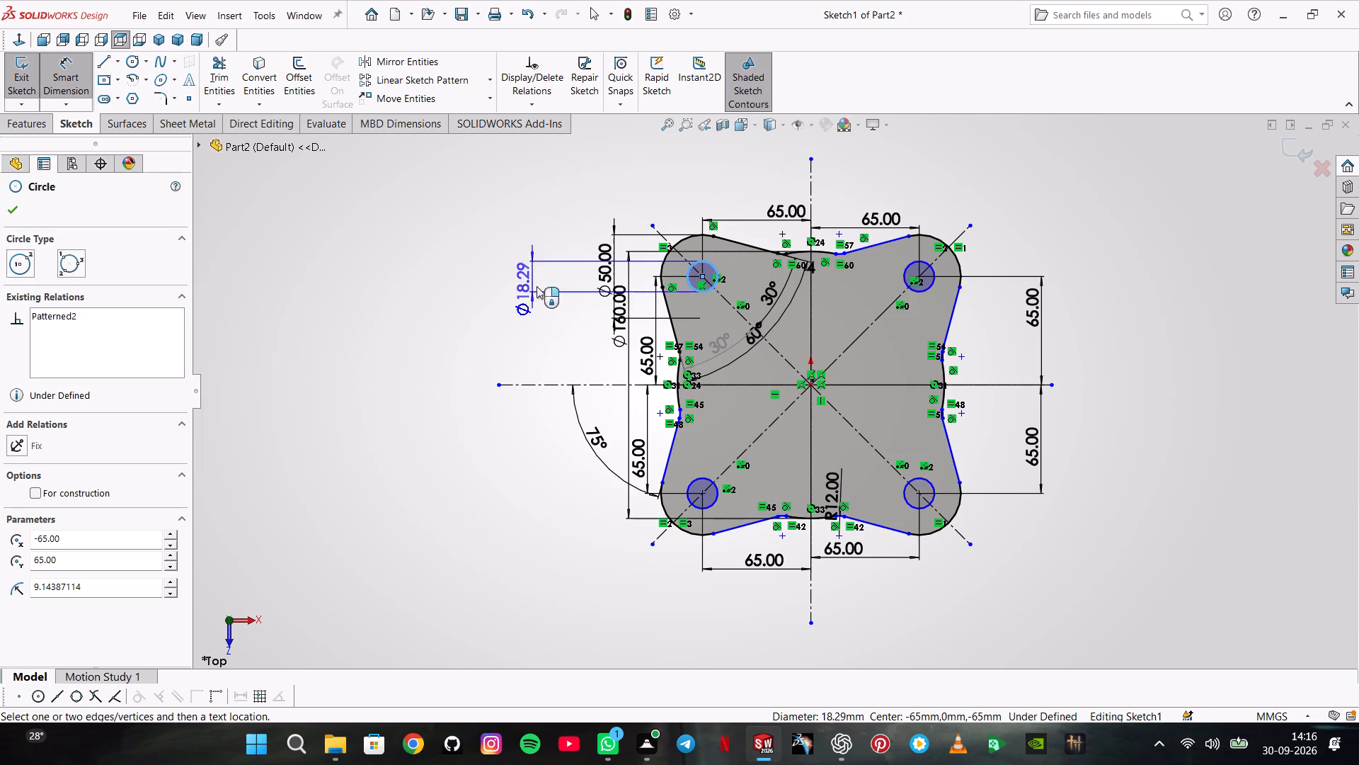
left_click(644, 279)
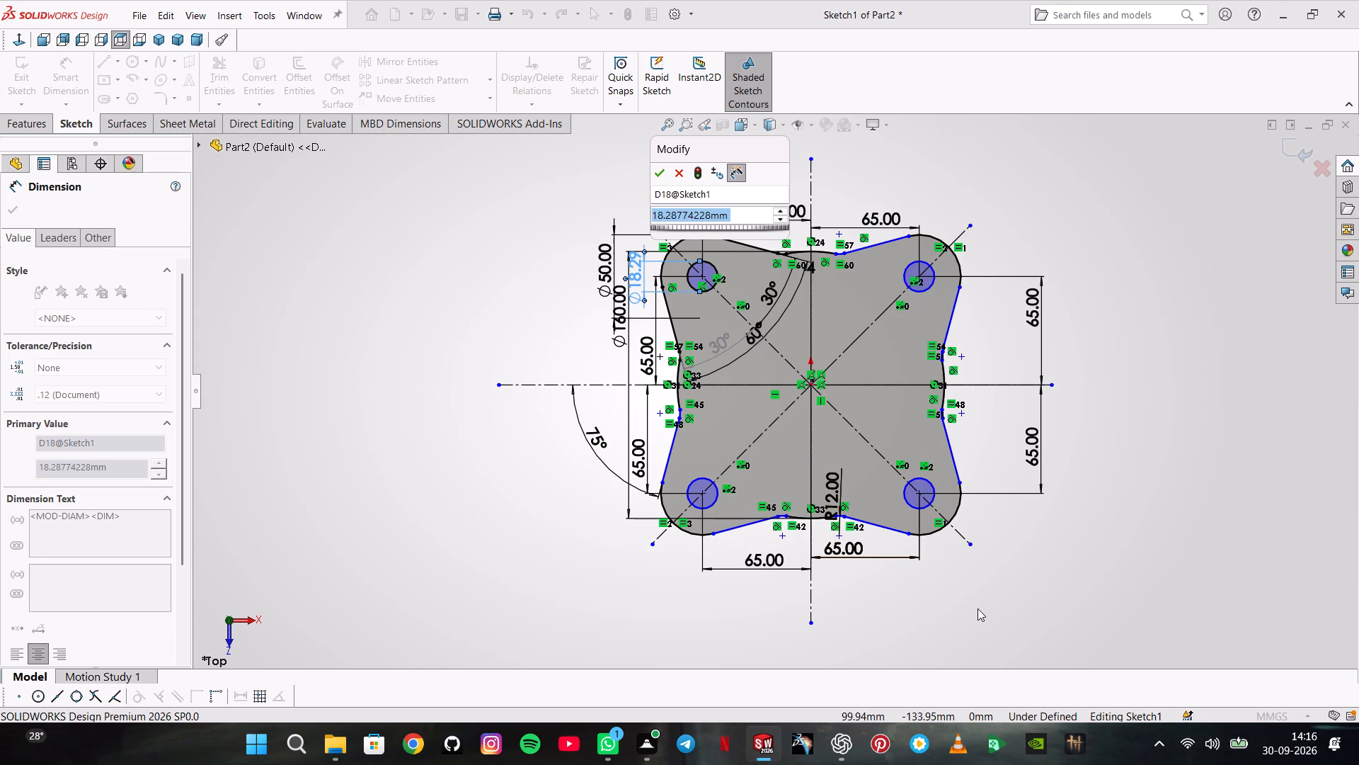
type("13")
key("Return")
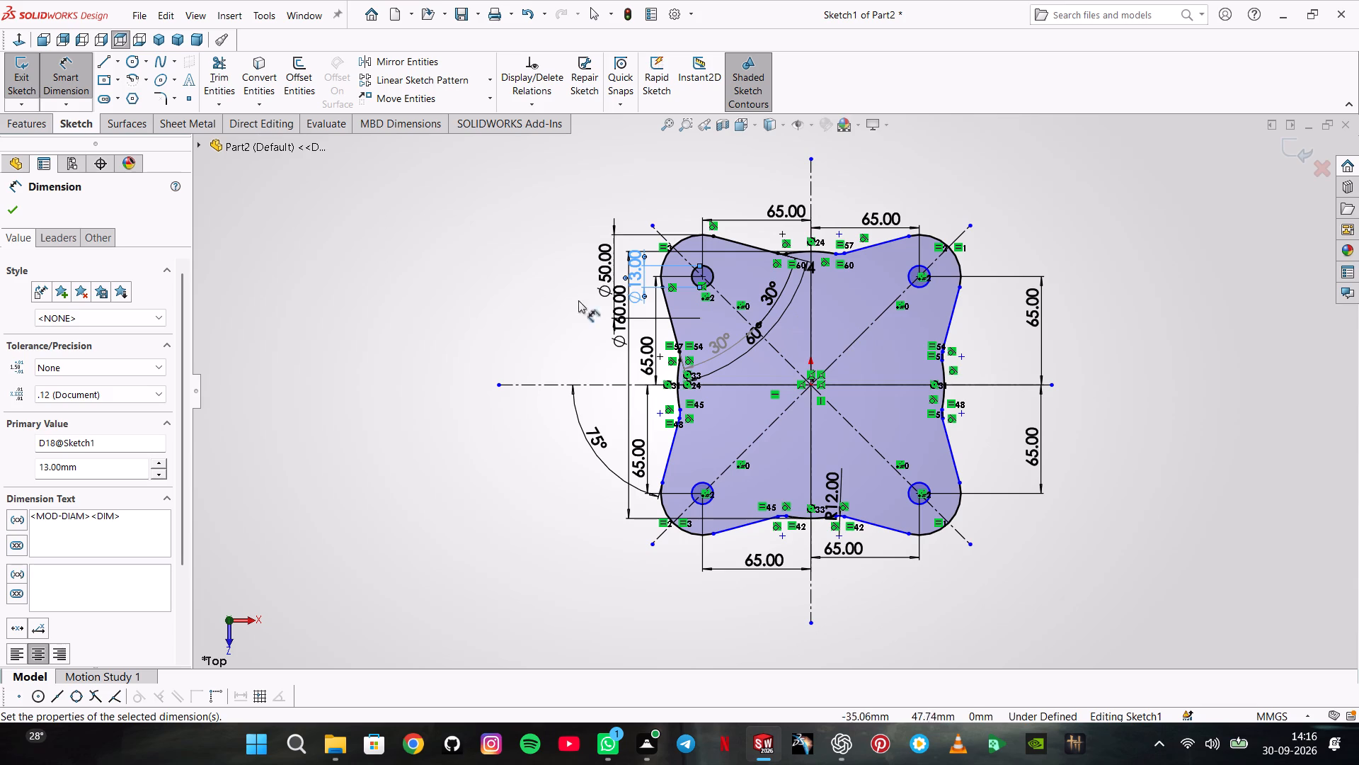
left_click(22, 209)
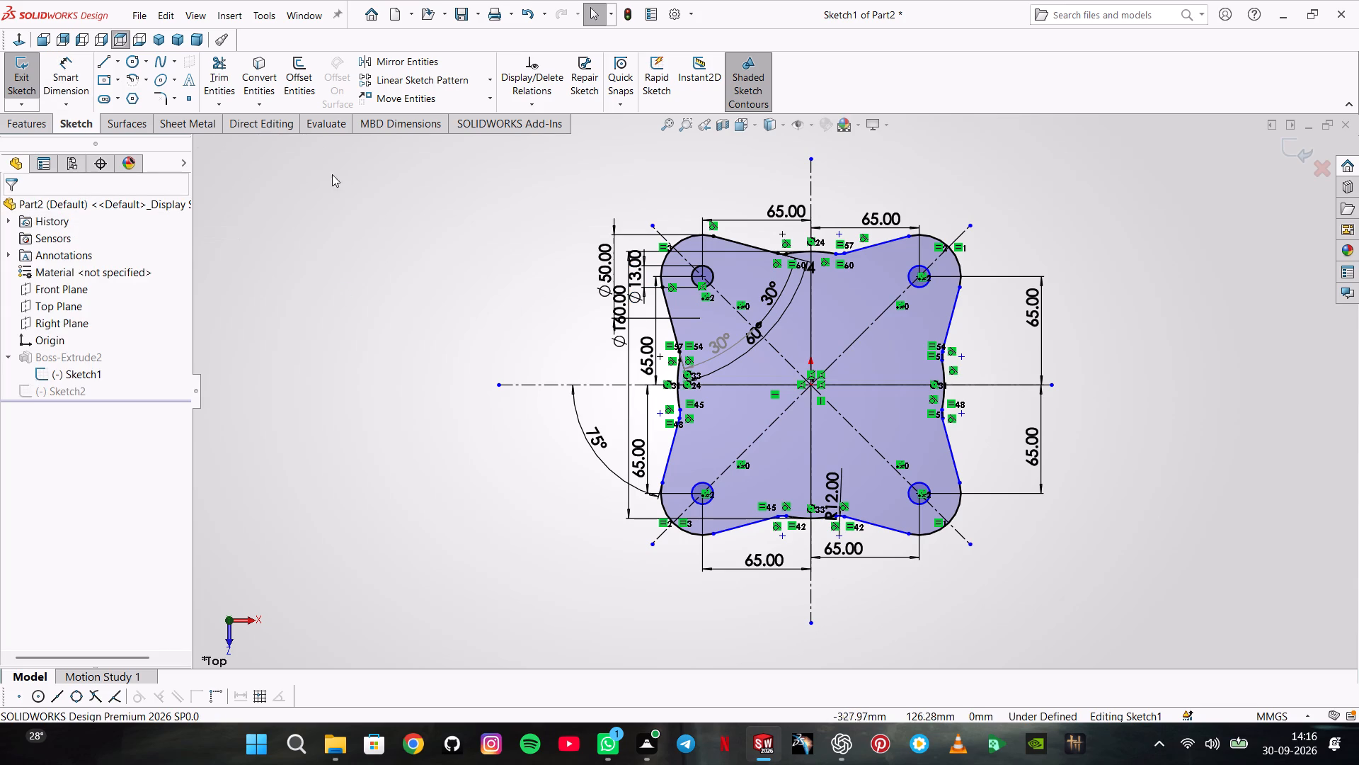
Rearrange the three diameter dimensions, the two vertical 65 mm dimensions and the 75° angle beside the profile's left edge so they no longer overlap.
scroll(641, 287, "down", 1)
left_click_drag(605, 278, 581, 285)
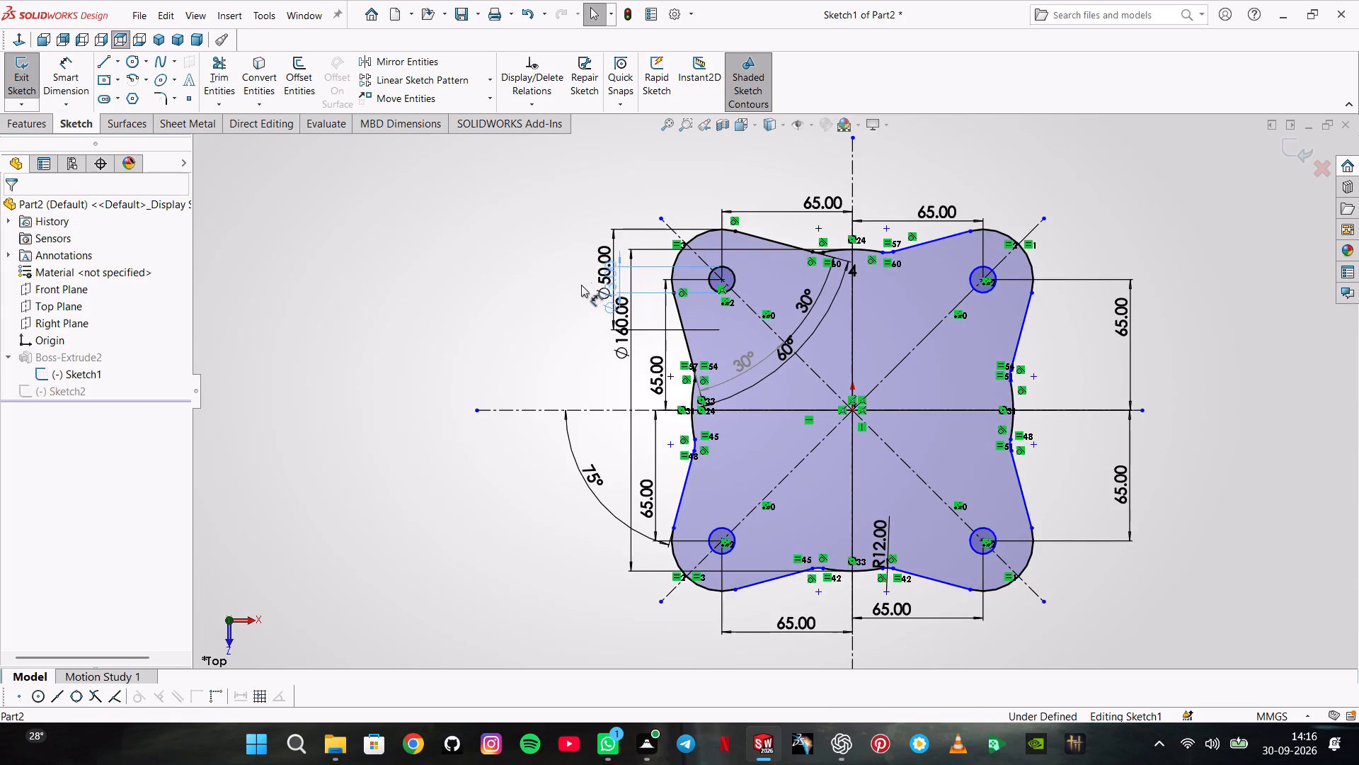
left_click_drag(581, 285, 626, 276)
left_click_drag(599, 273, 517, 294)
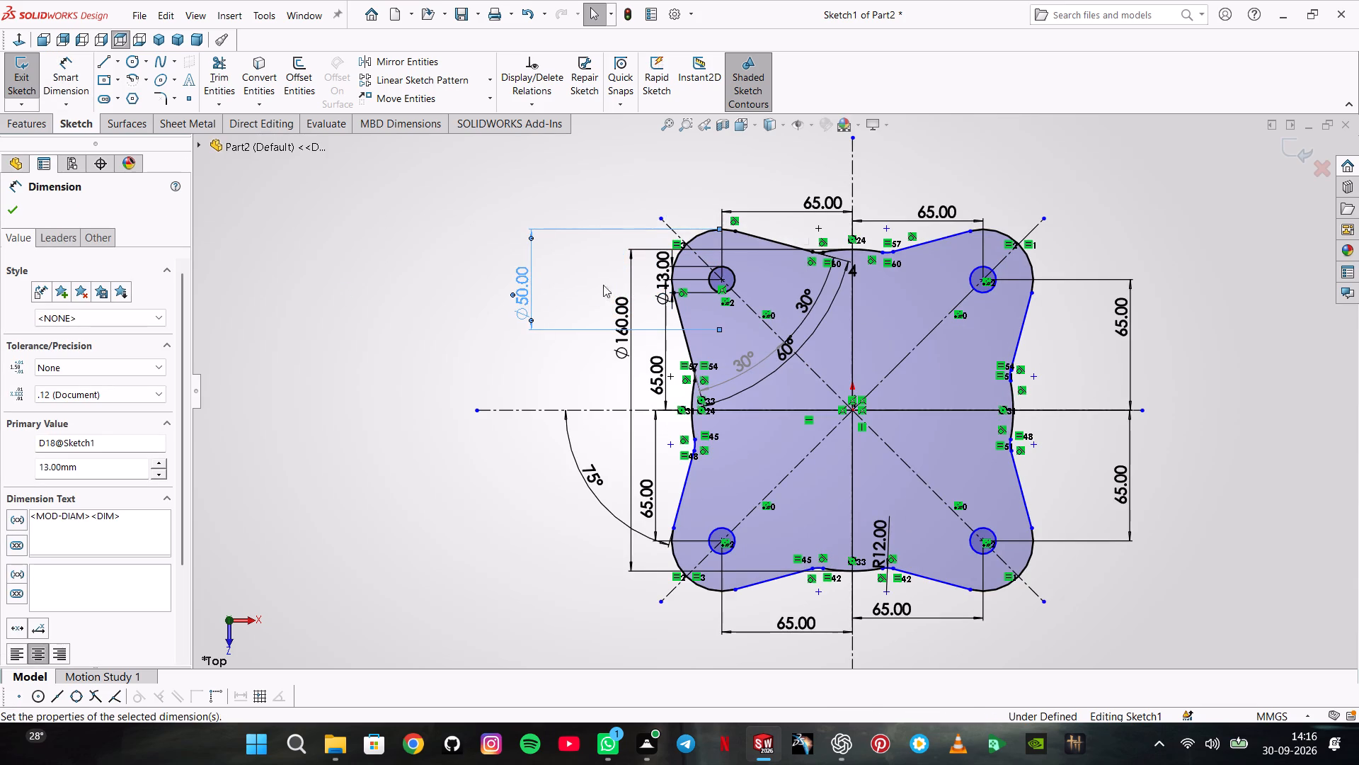
left_click_drag(609, 316, 393, 365)
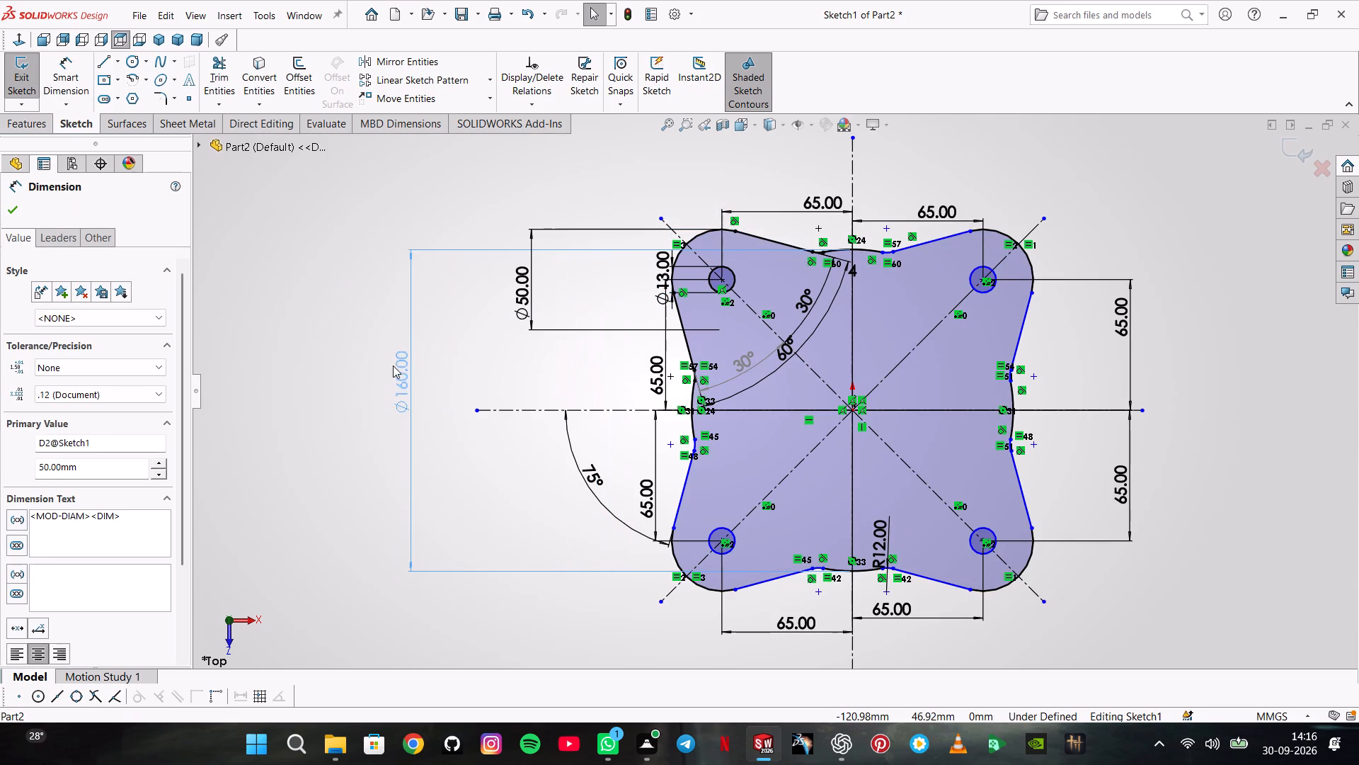
left_click_drag(393, 365, 396, 360)
left_click_drag(527, 285, 554, 300)
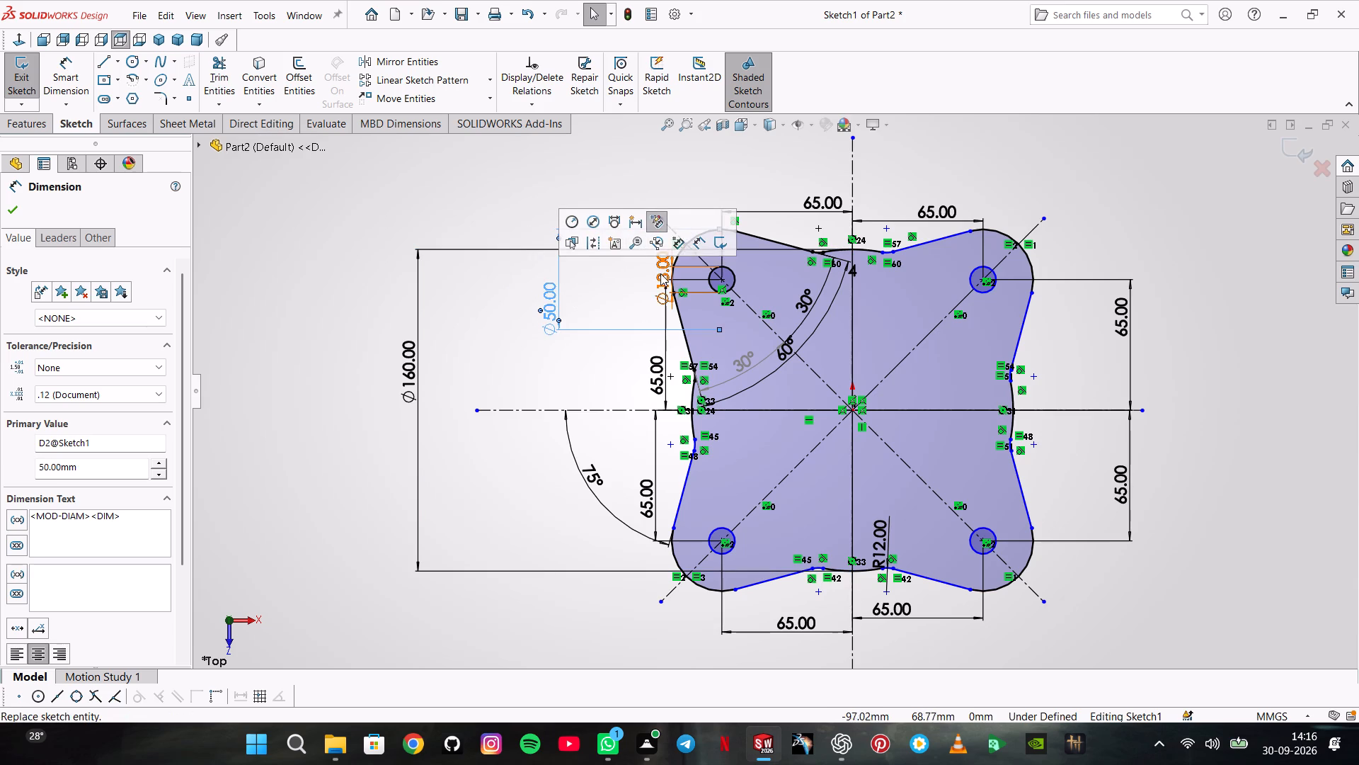
left_click_drag(663, 273, 595, 285)
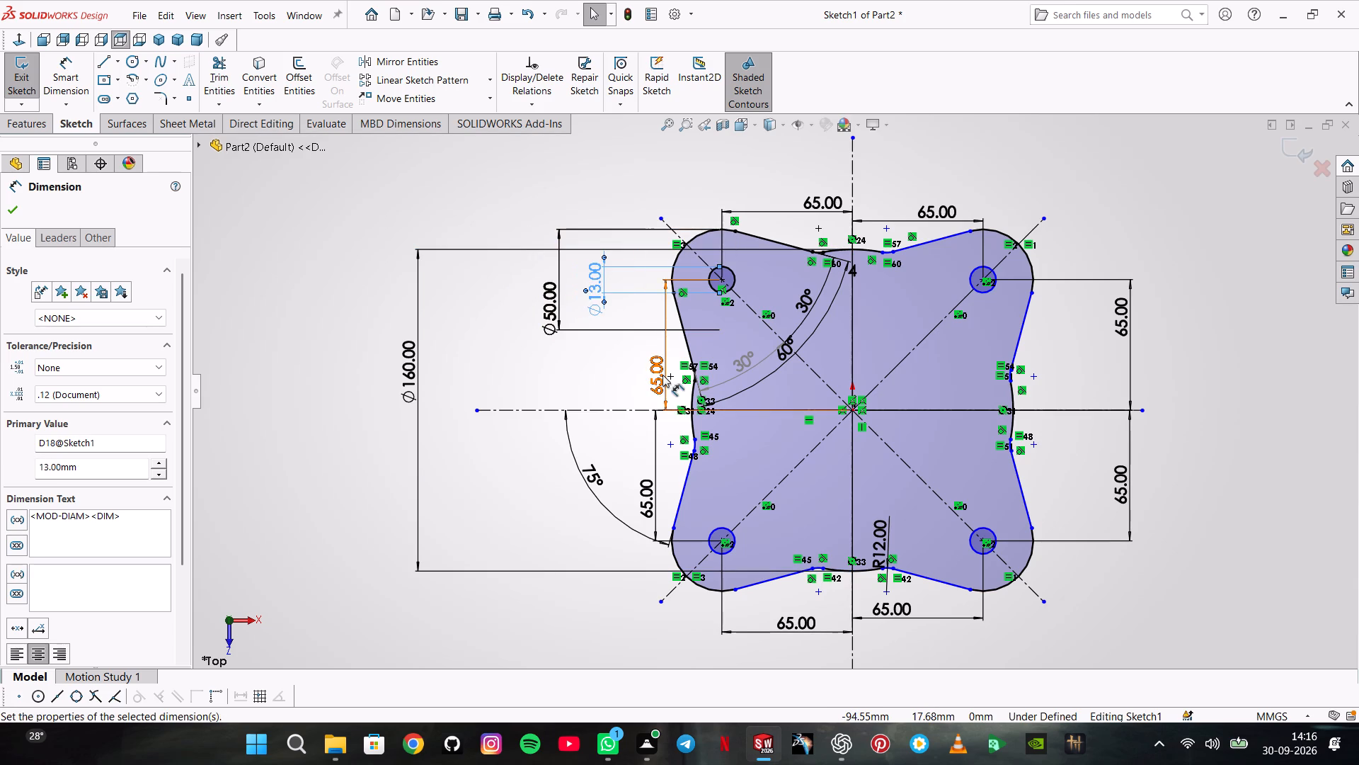
left_click_drag(663, 375, 511, 360)
left_click_drag(646, 492, 517, 484)
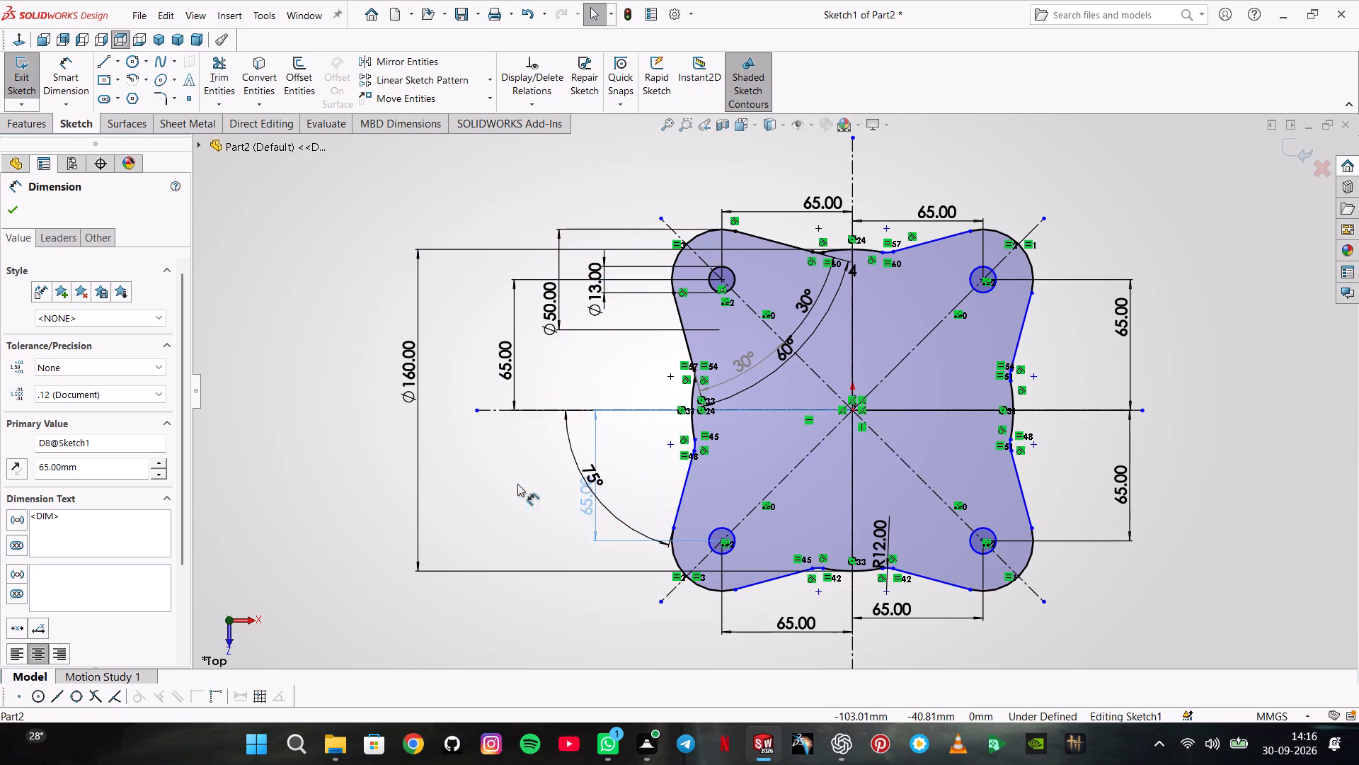
left_click_drag(517, 484, 507, 482)
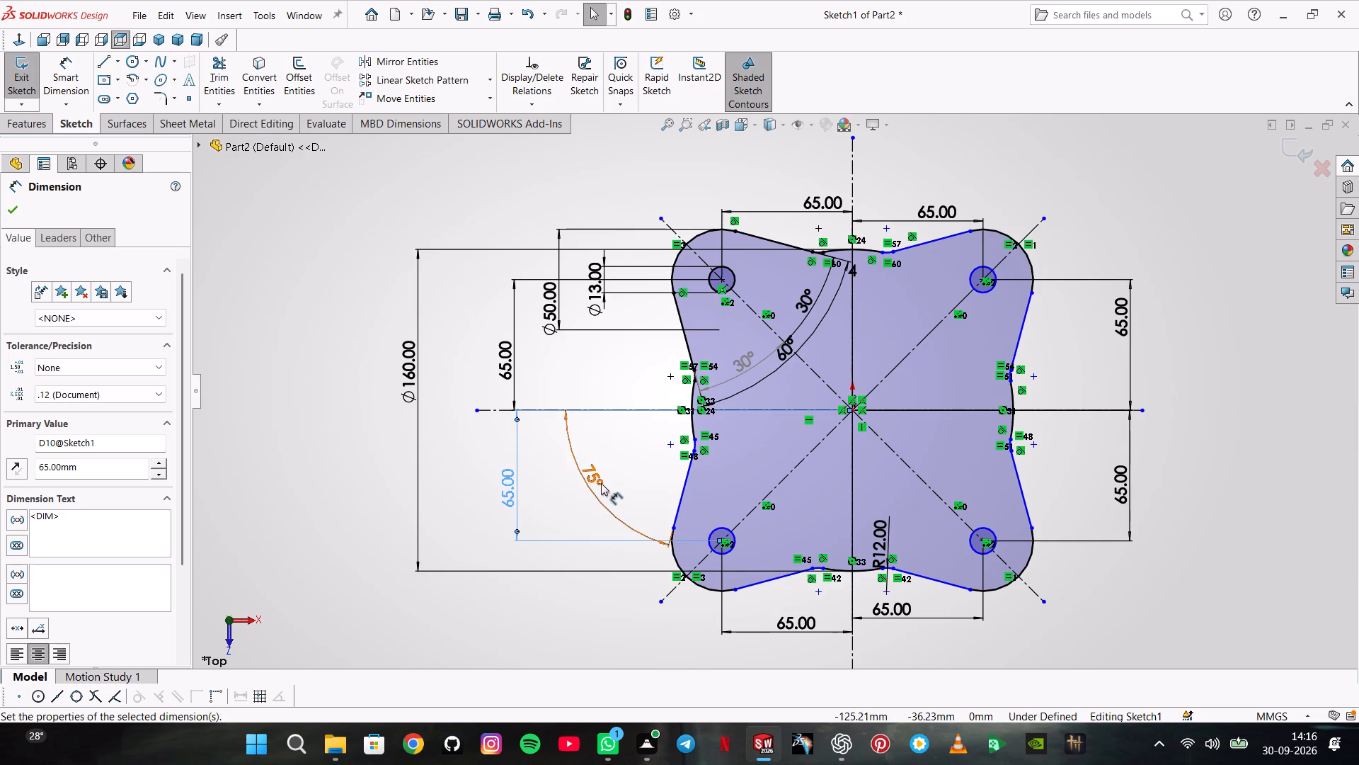
left_click_drag(590, 475, 648, 466)
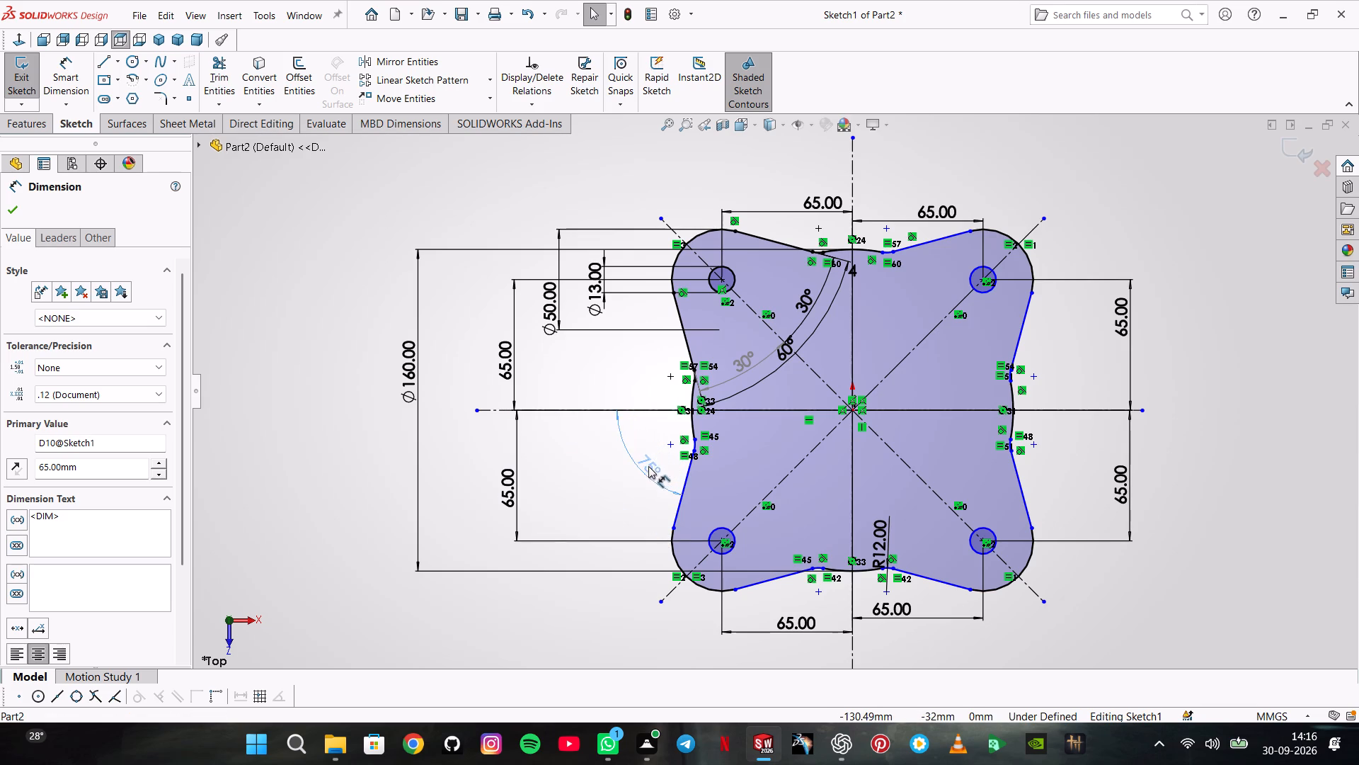
left_click_drag(648, 466, 648, 466)
Move the four horizontal 65 mm dimensions and the R12 dimension farther outside the profile, and exit the sketch.
left_click_drag(822, 195, 820, 158)
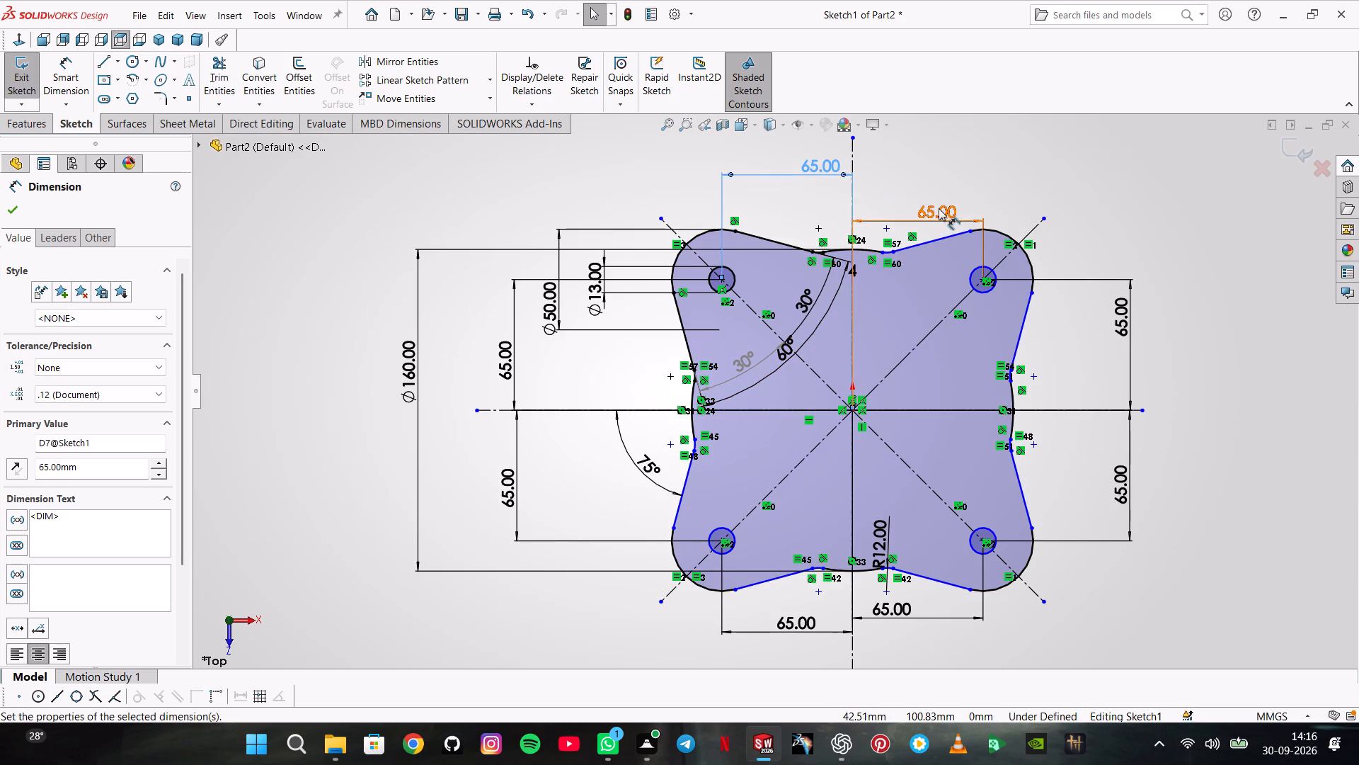
left_click_drag(939, 208, 944, 159)
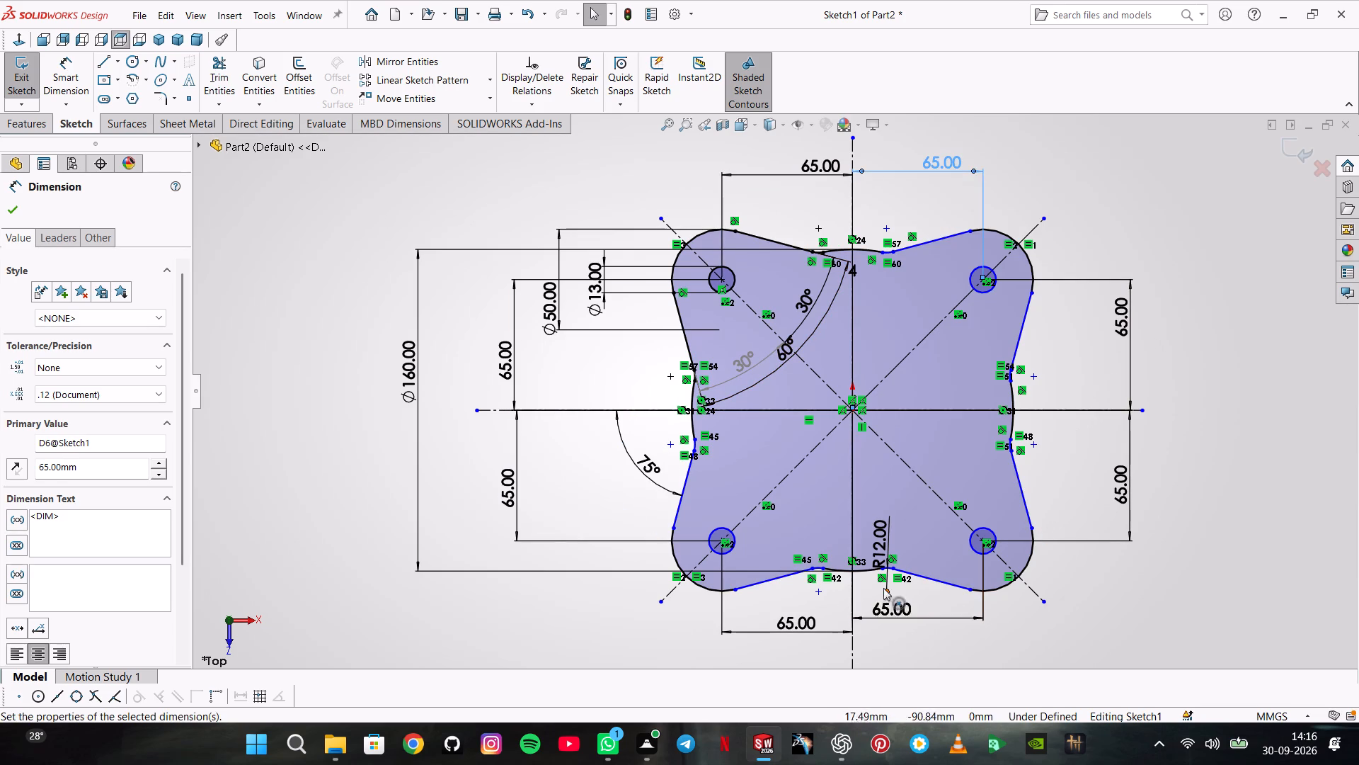
left_click_drag(896, 620, 903, 672)
scroll(895, 599, "up", 2)
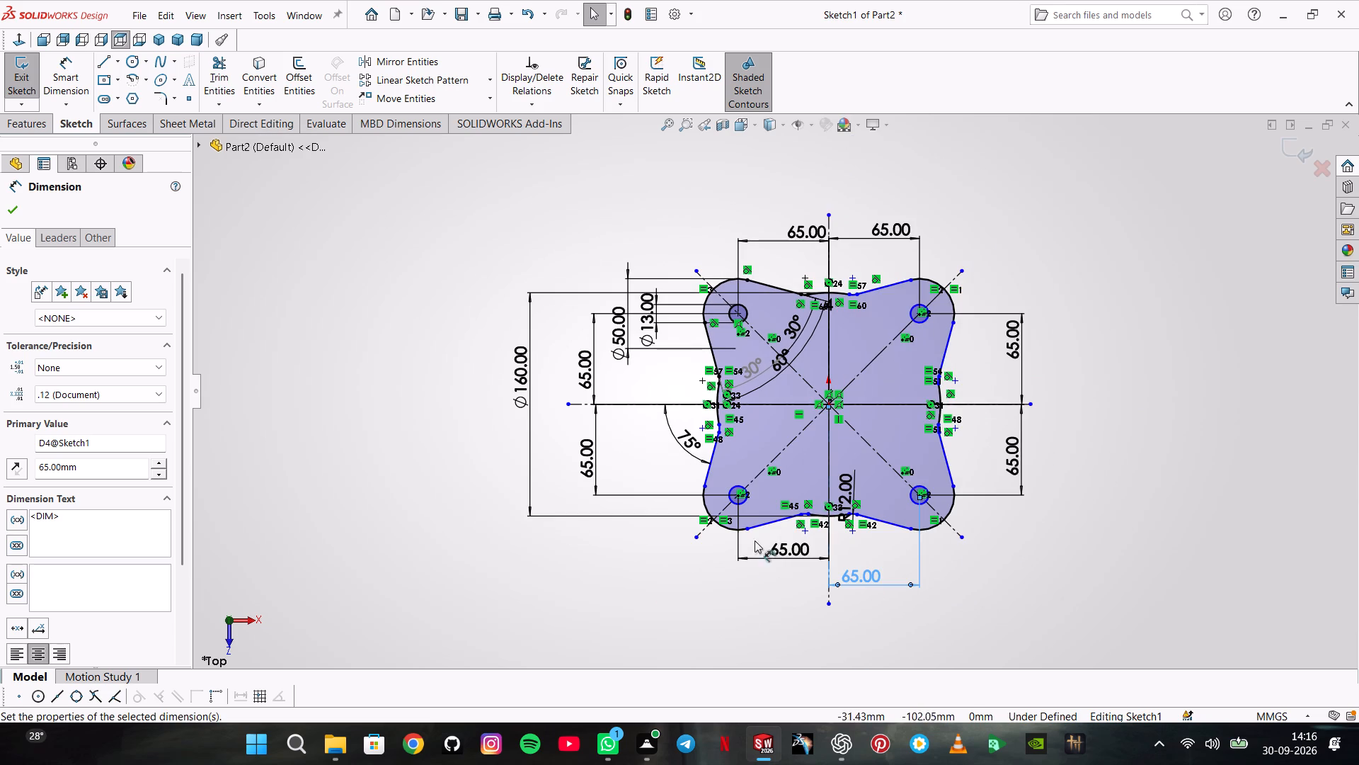
left_click_drag(780, 558, 798, 583)
left_click_drag(843, 487, 813, 543)
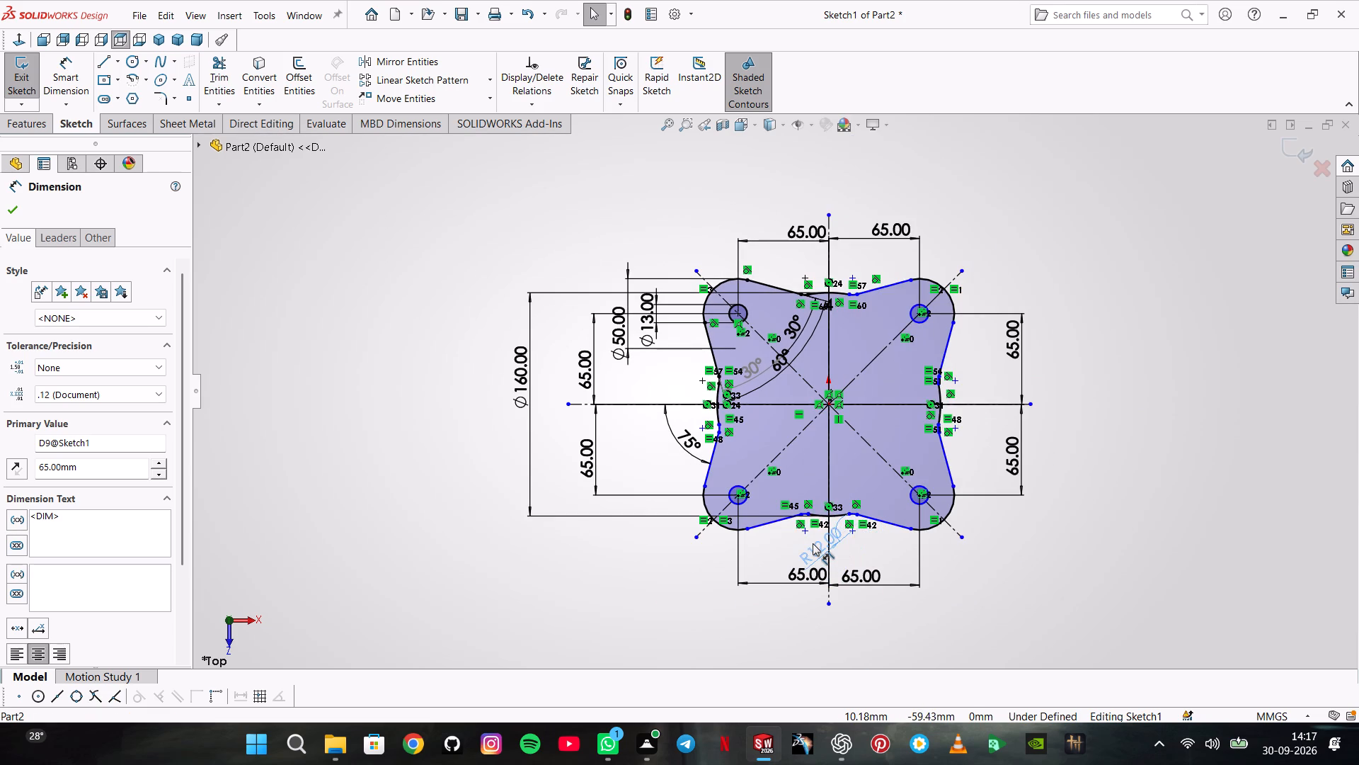
left_click_drag(813, 543, 883, 557)
left_click_drag(883, 557, 885, 553)
left_click_drag(888, 549, 961, 602)
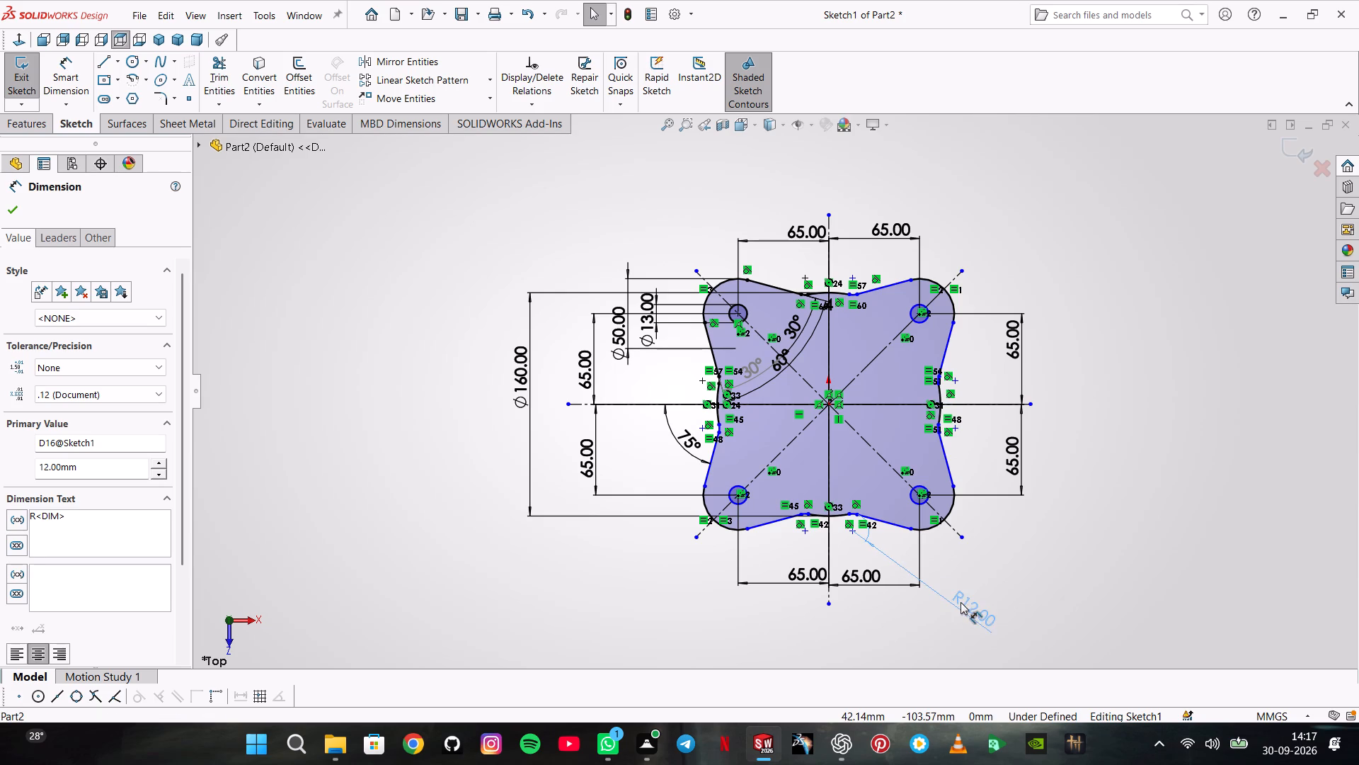
left_click_drag(961, 602, 961, 603)
scroll(786, 397, "up", 1)
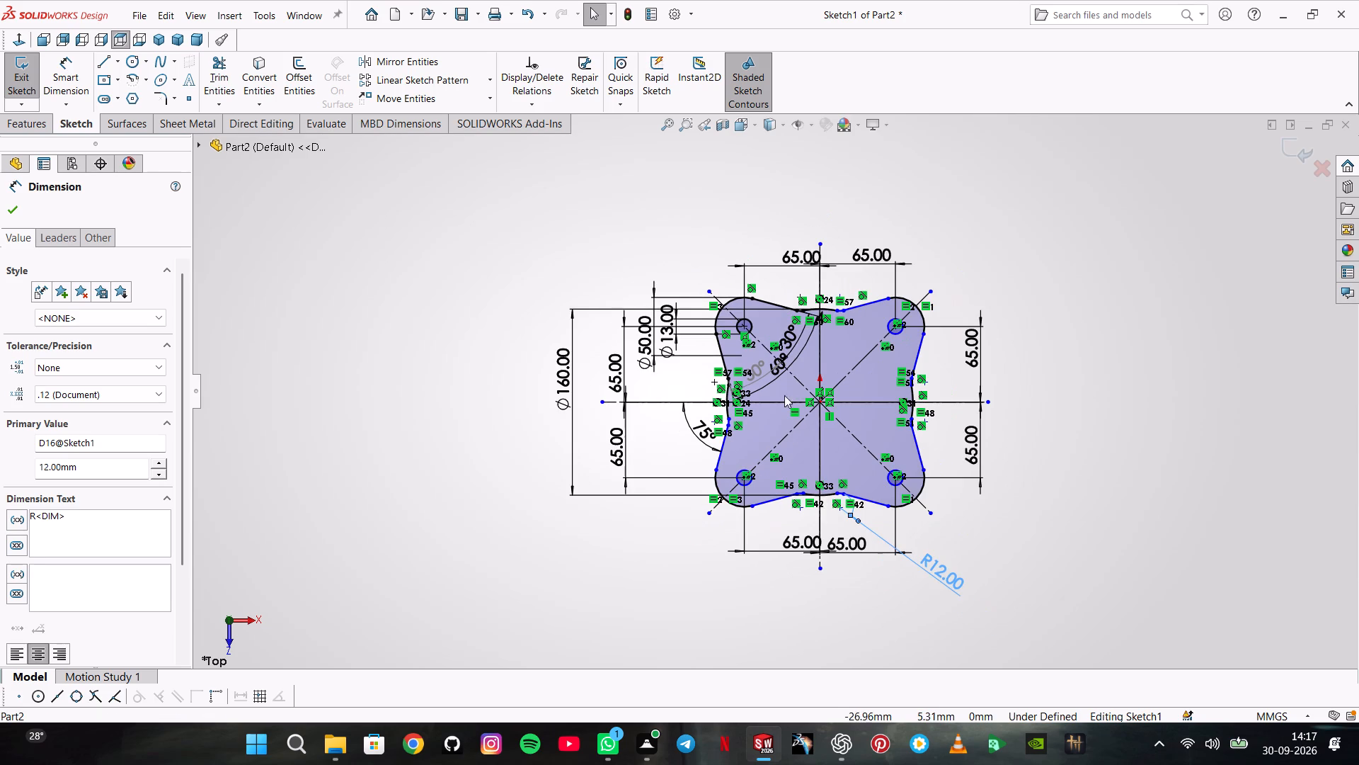
left_click(8, 220)
left_click(13, 210)
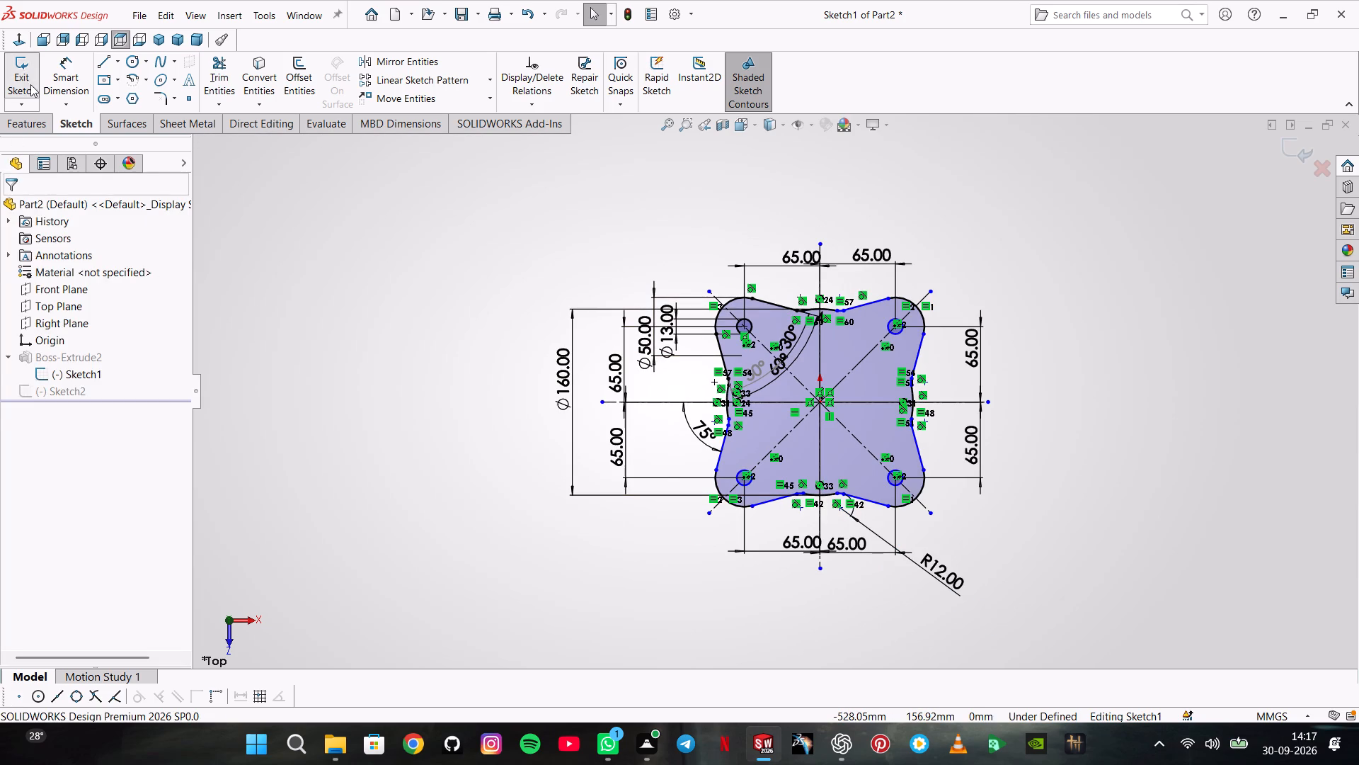
left_click(31, 73)
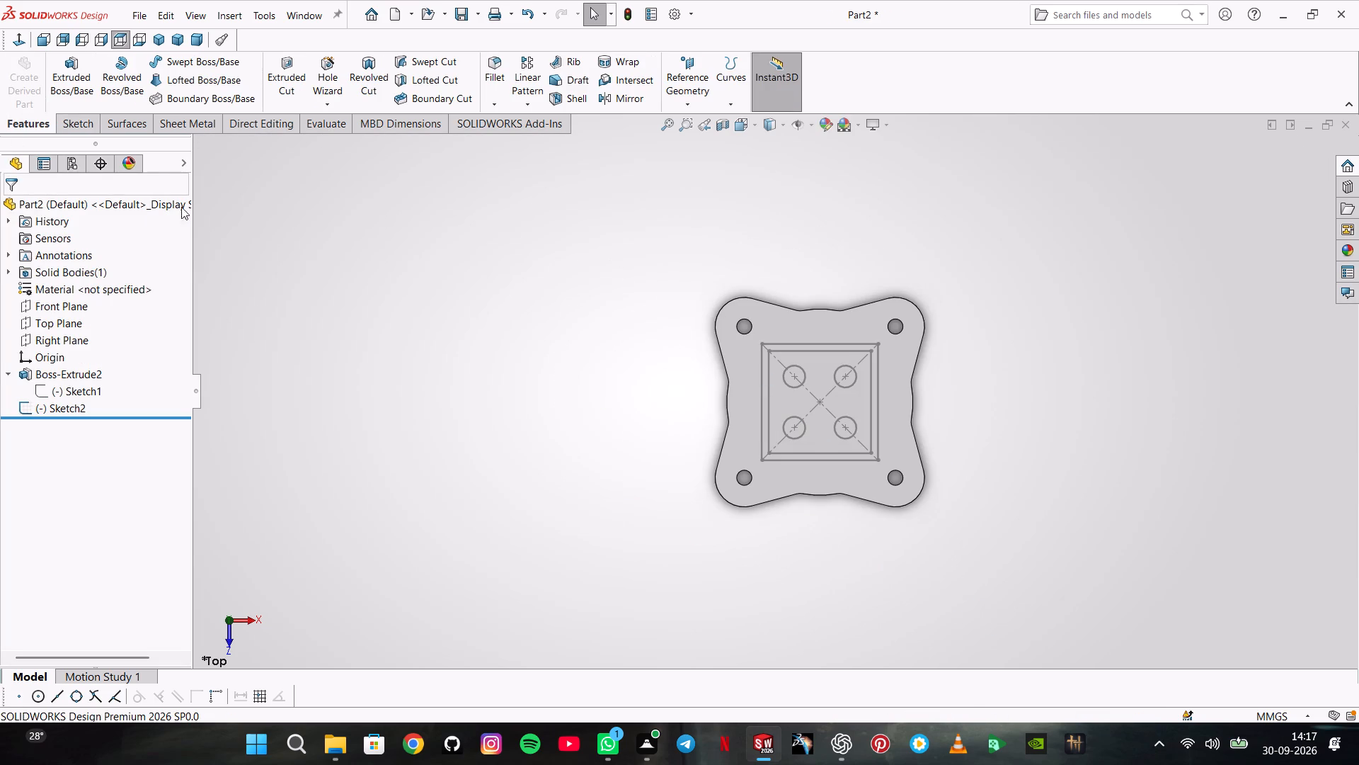
Open the top-face sketch with the offset square and four circles for editing.
left_click(62, 408)
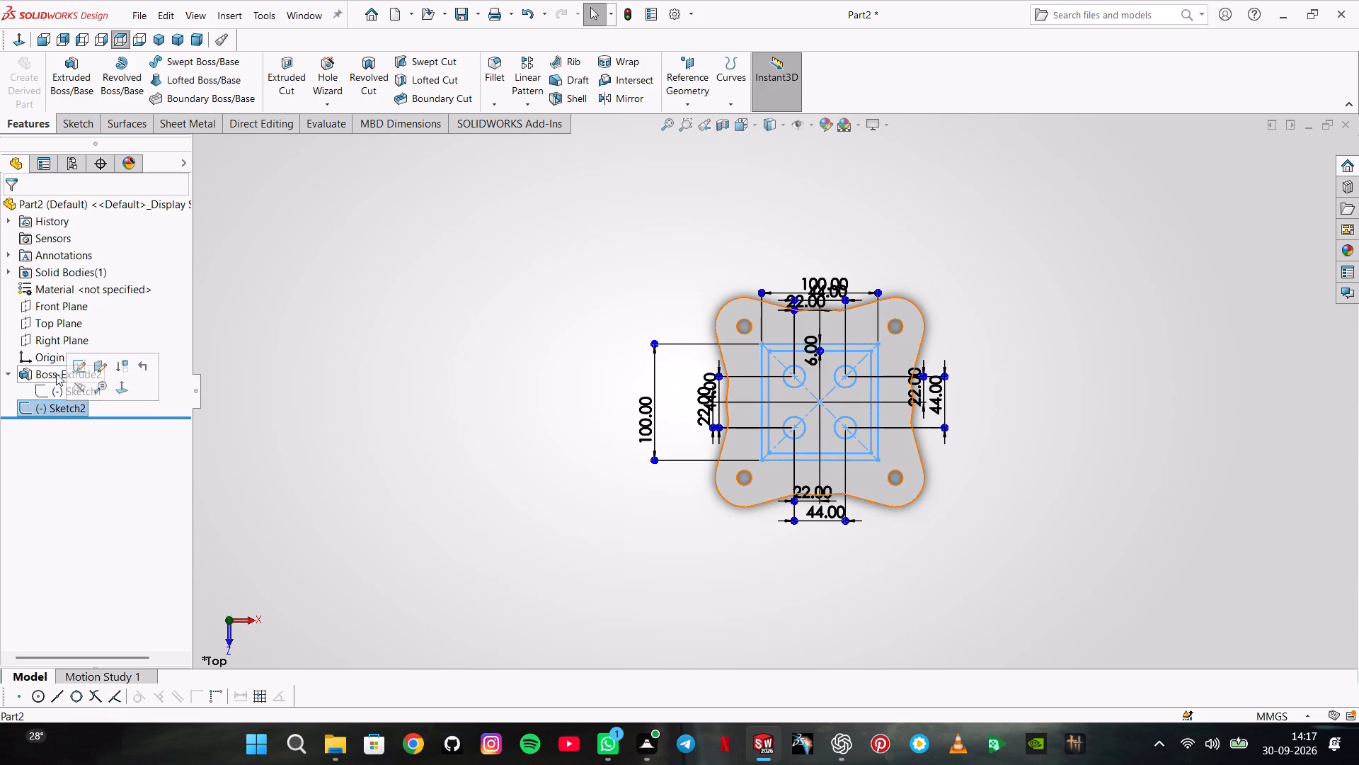
left_click(74, 363)
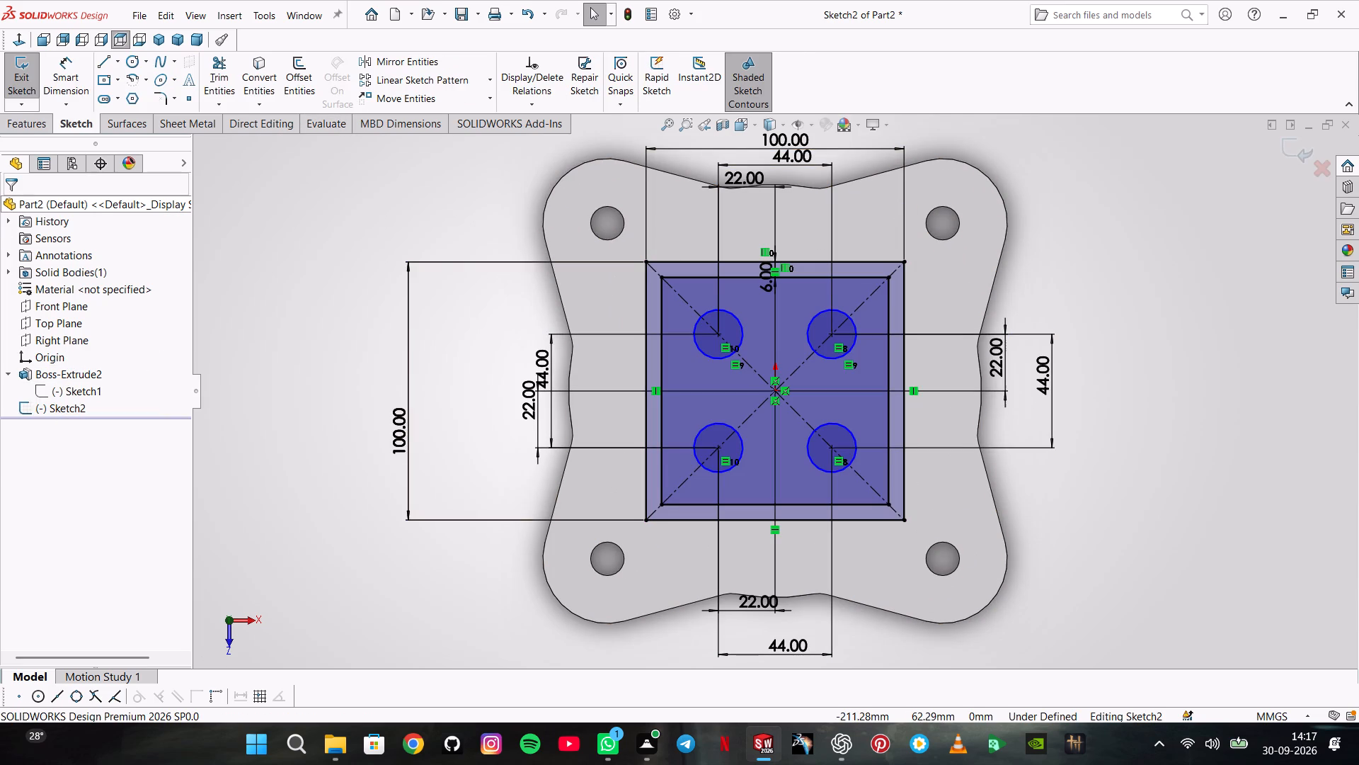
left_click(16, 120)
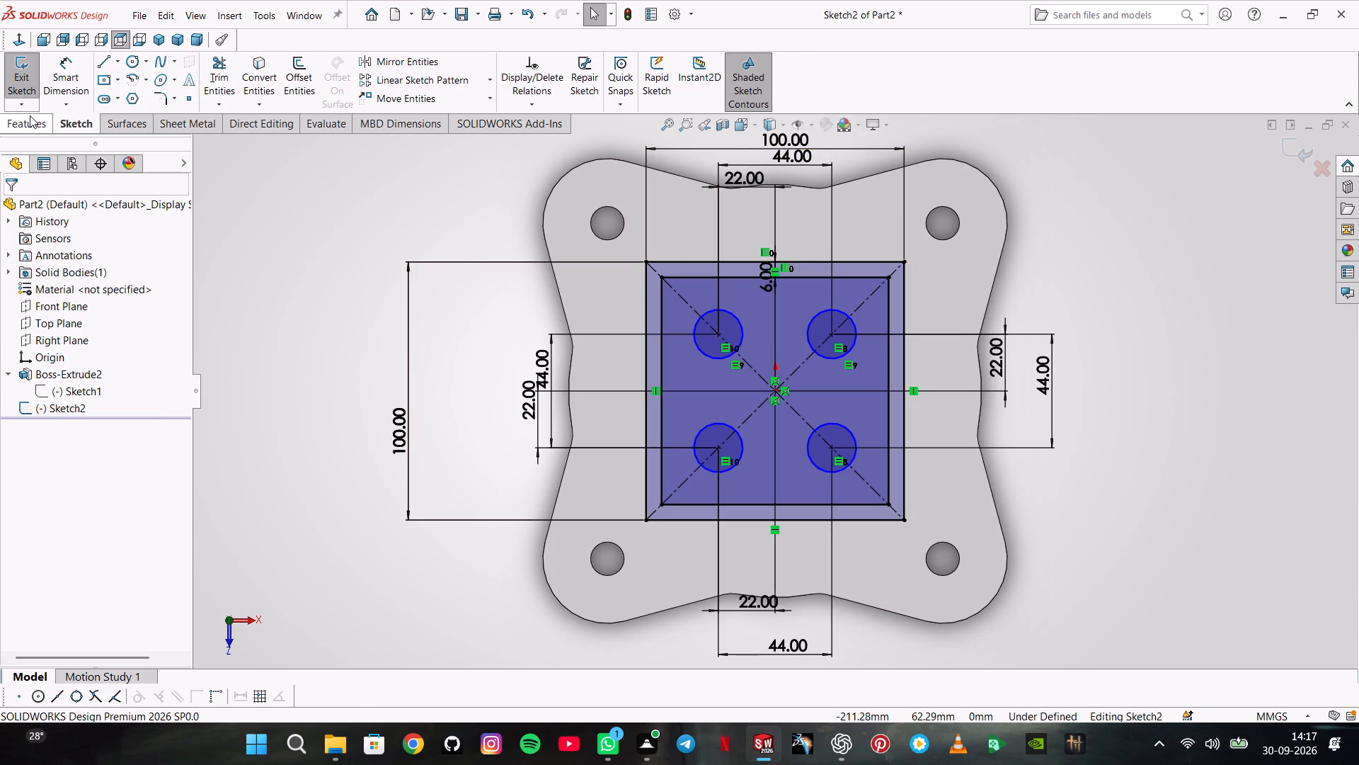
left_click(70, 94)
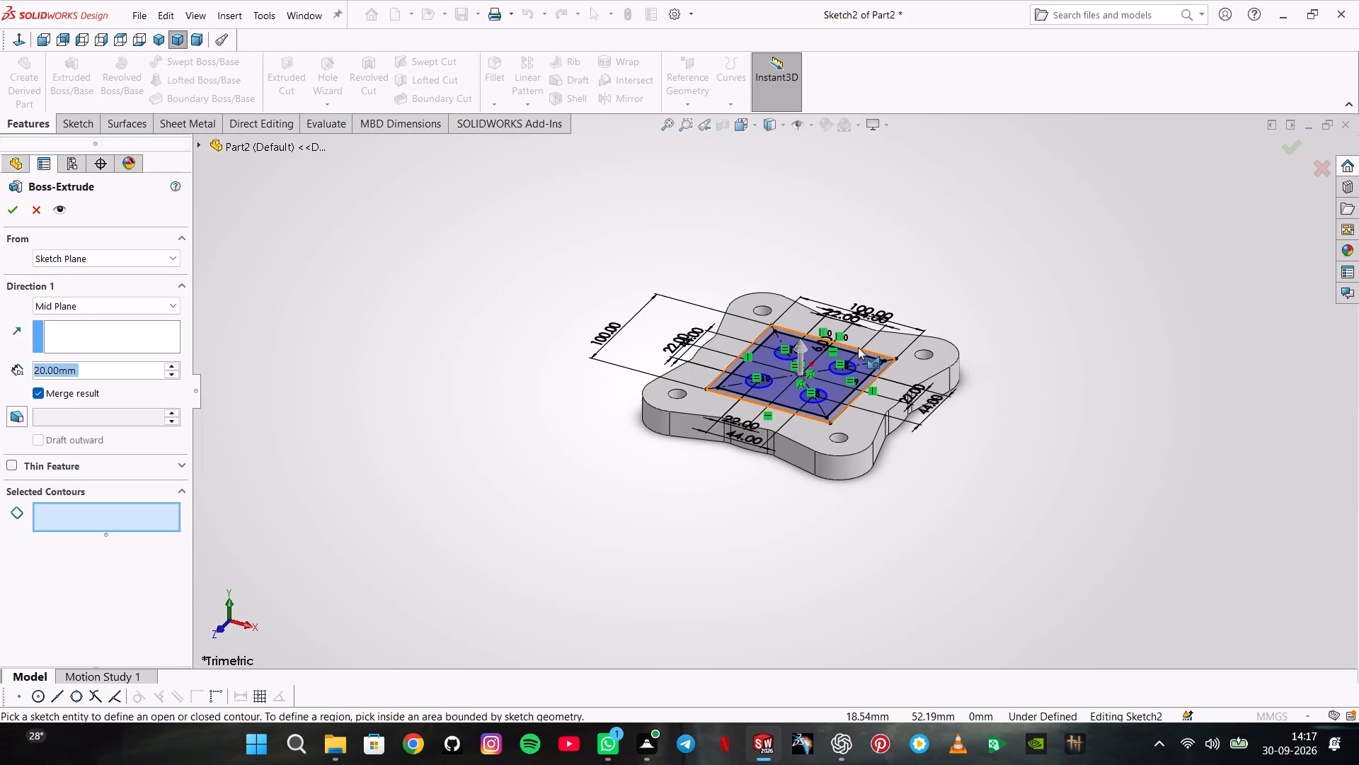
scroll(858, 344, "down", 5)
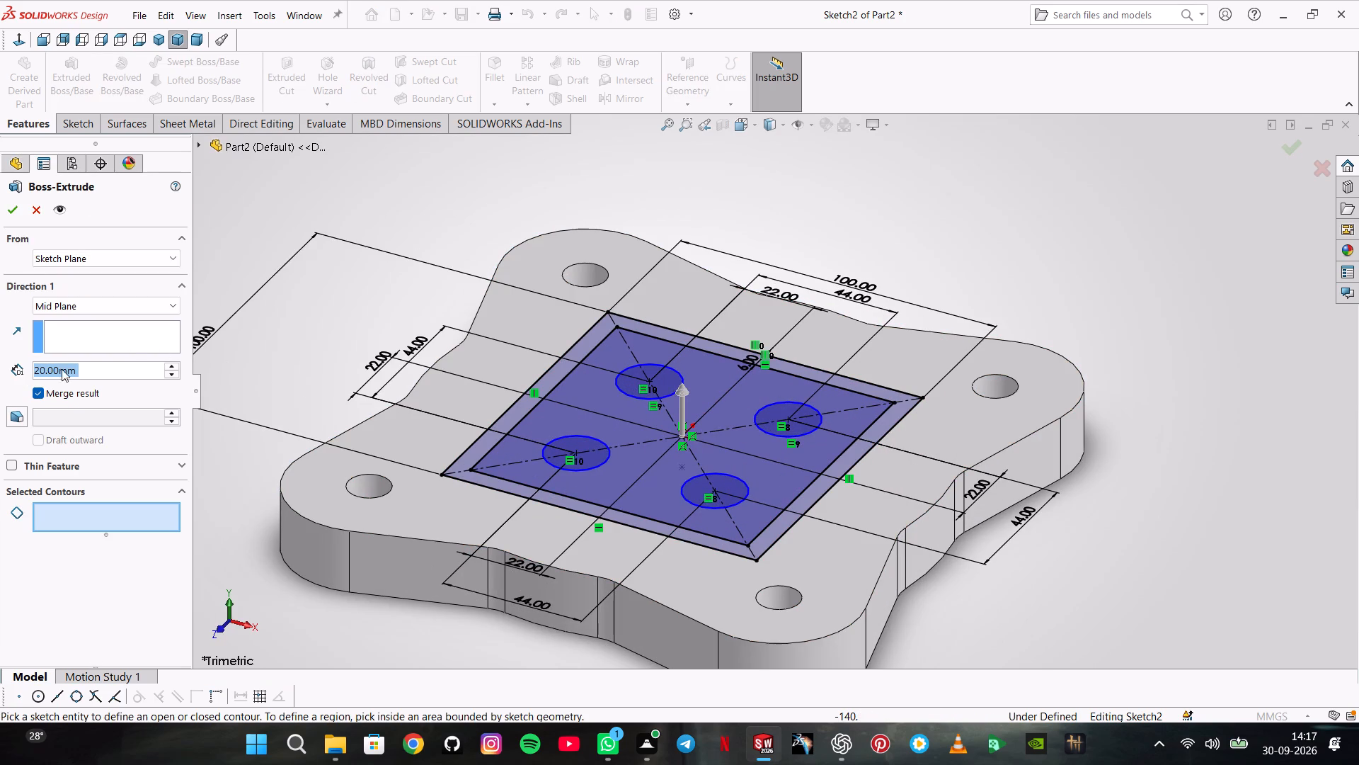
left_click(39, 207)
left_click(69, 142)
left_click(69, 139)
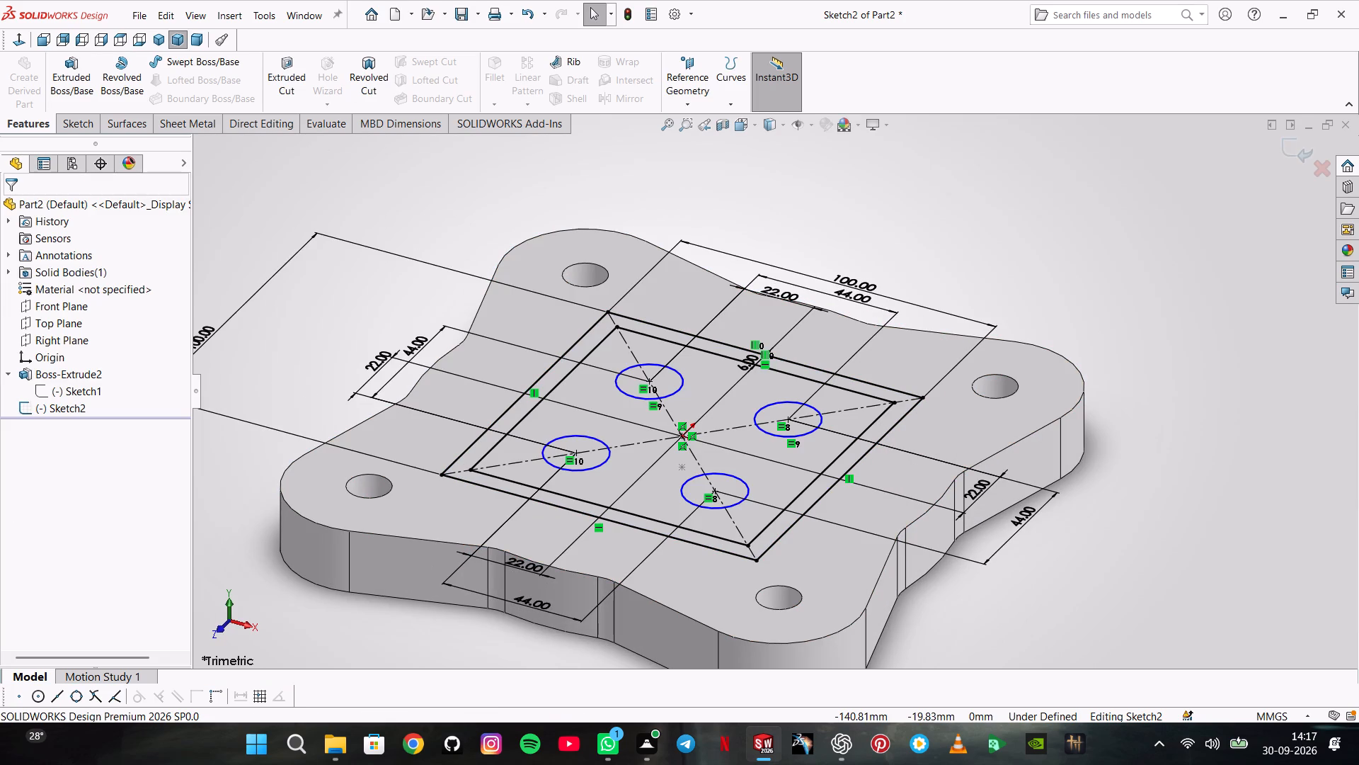
Delete the 6 mm offset dimension and the four lines of the inner offset square.
left_click(82, 123)
left_click(21, 41)
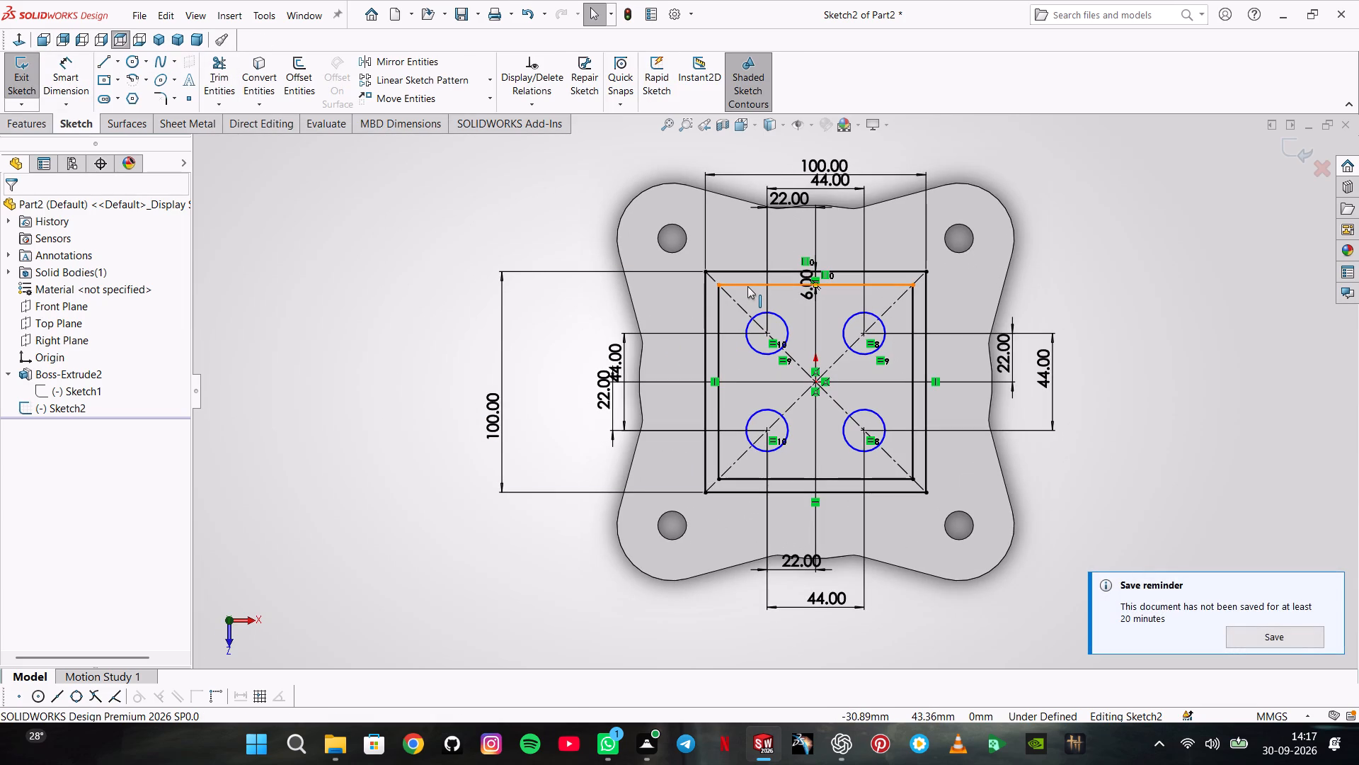
left_click(808, 279)
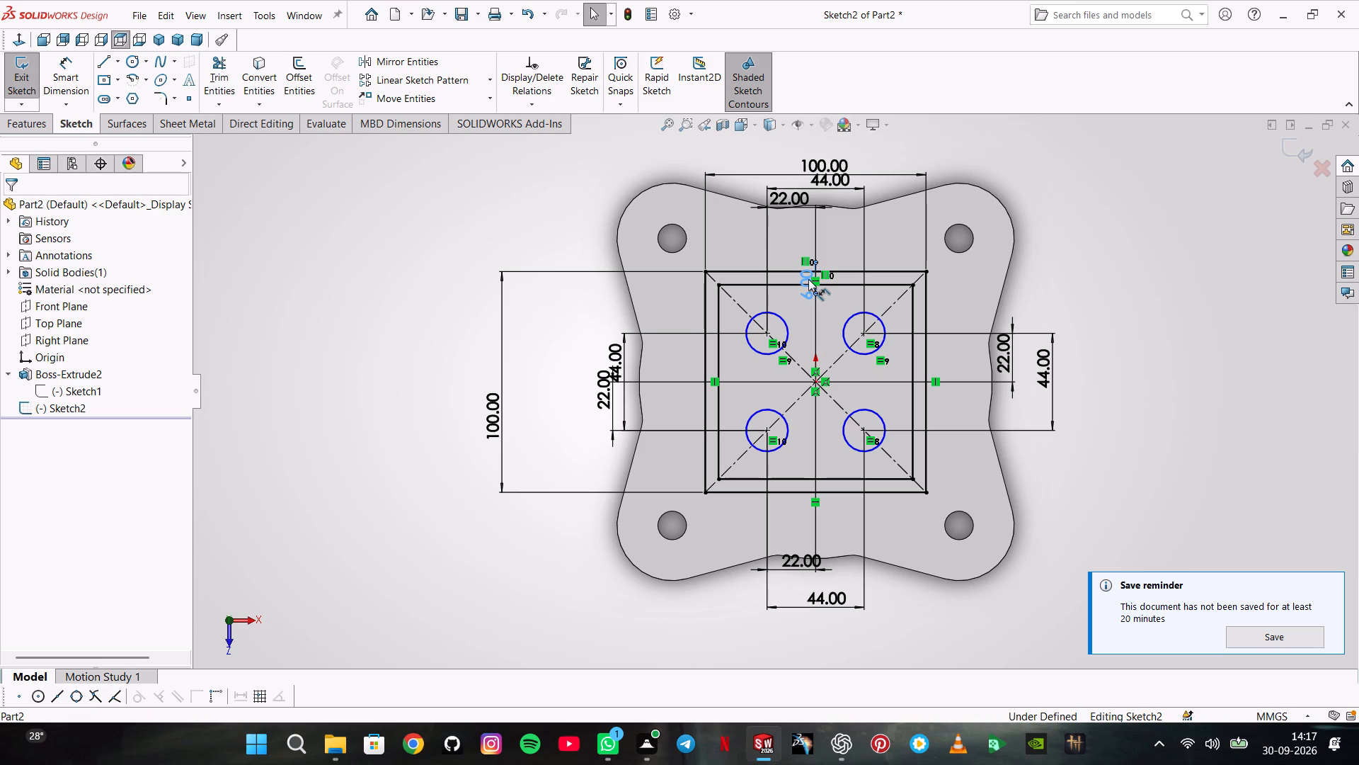
key("Delete")
left_click(808, 312)
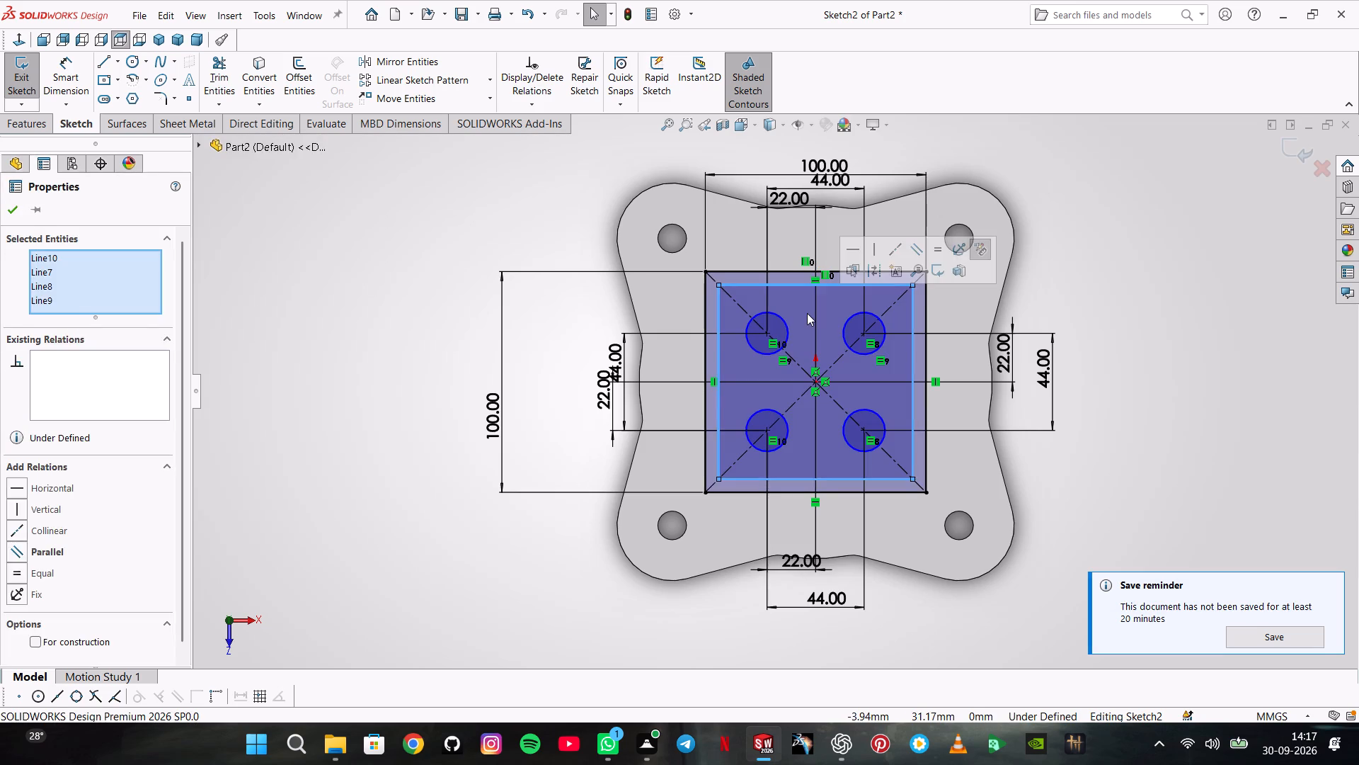
key("Delete")
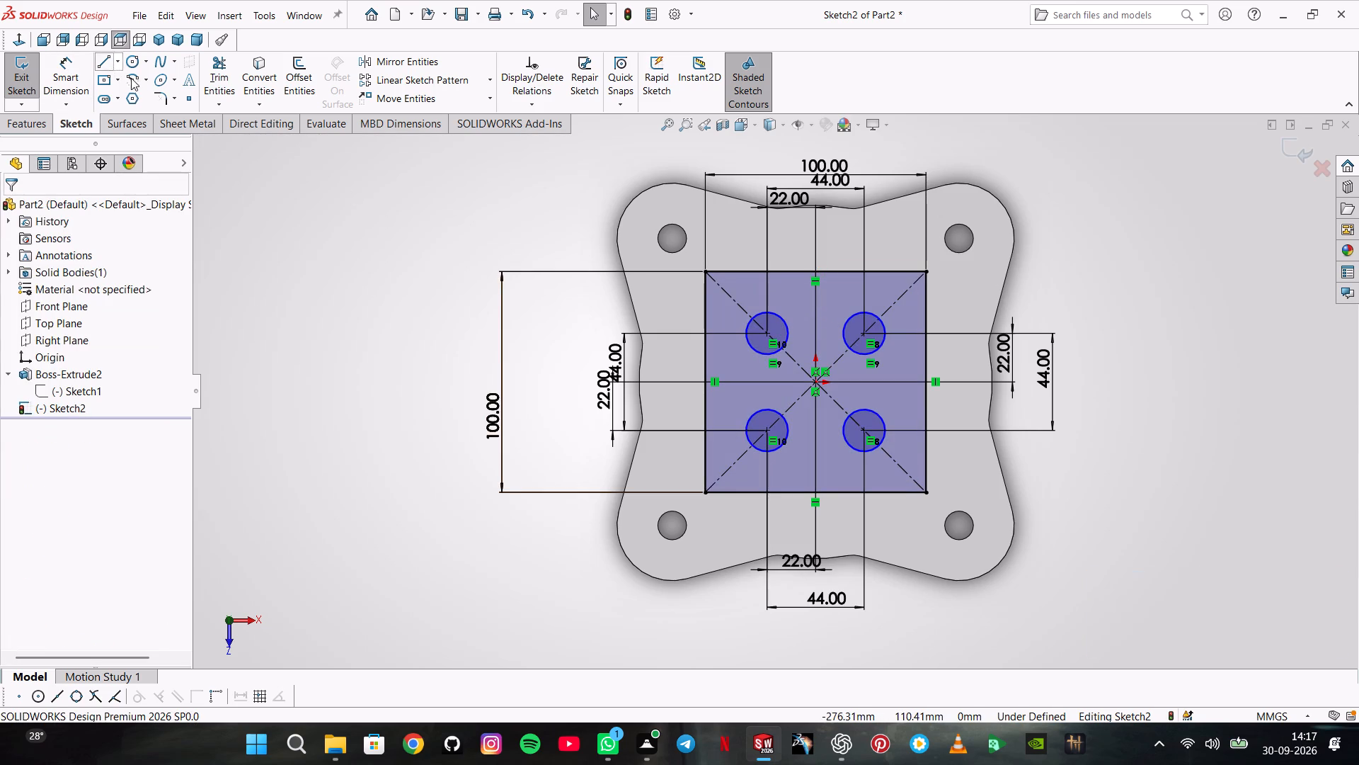
Round all four corners of the 100 mm square with 15 mm sketch fillets.
left_click(156, 104)
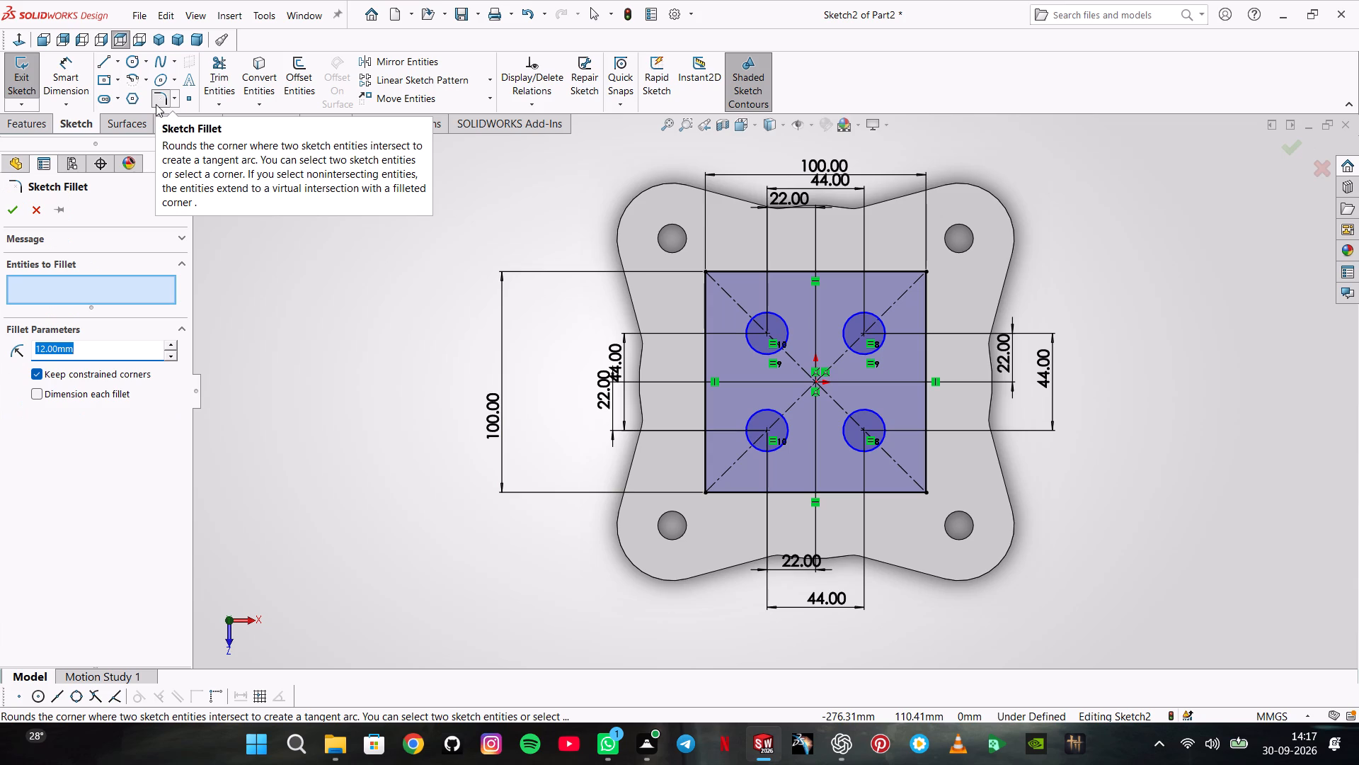
type("15")
key("Return")
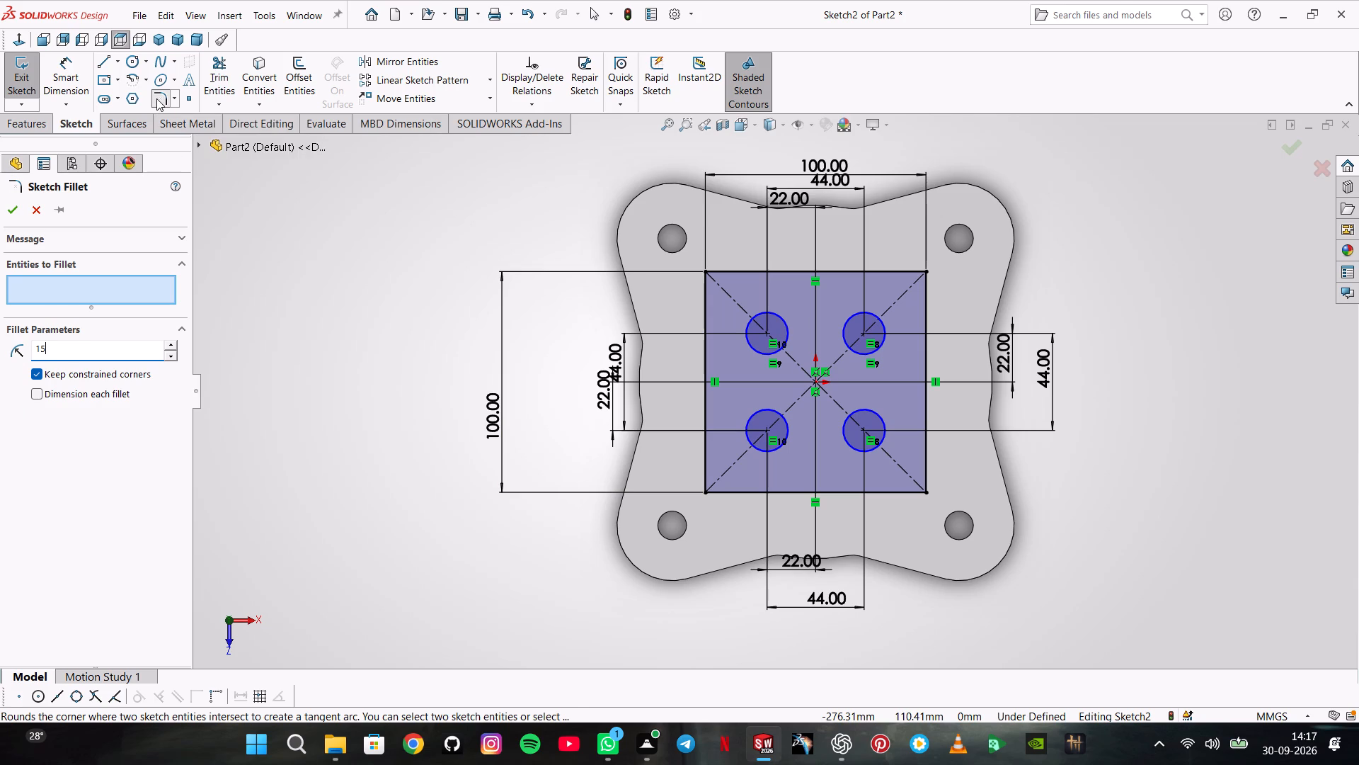
left_click(709, 273)
left_click(930, 275)
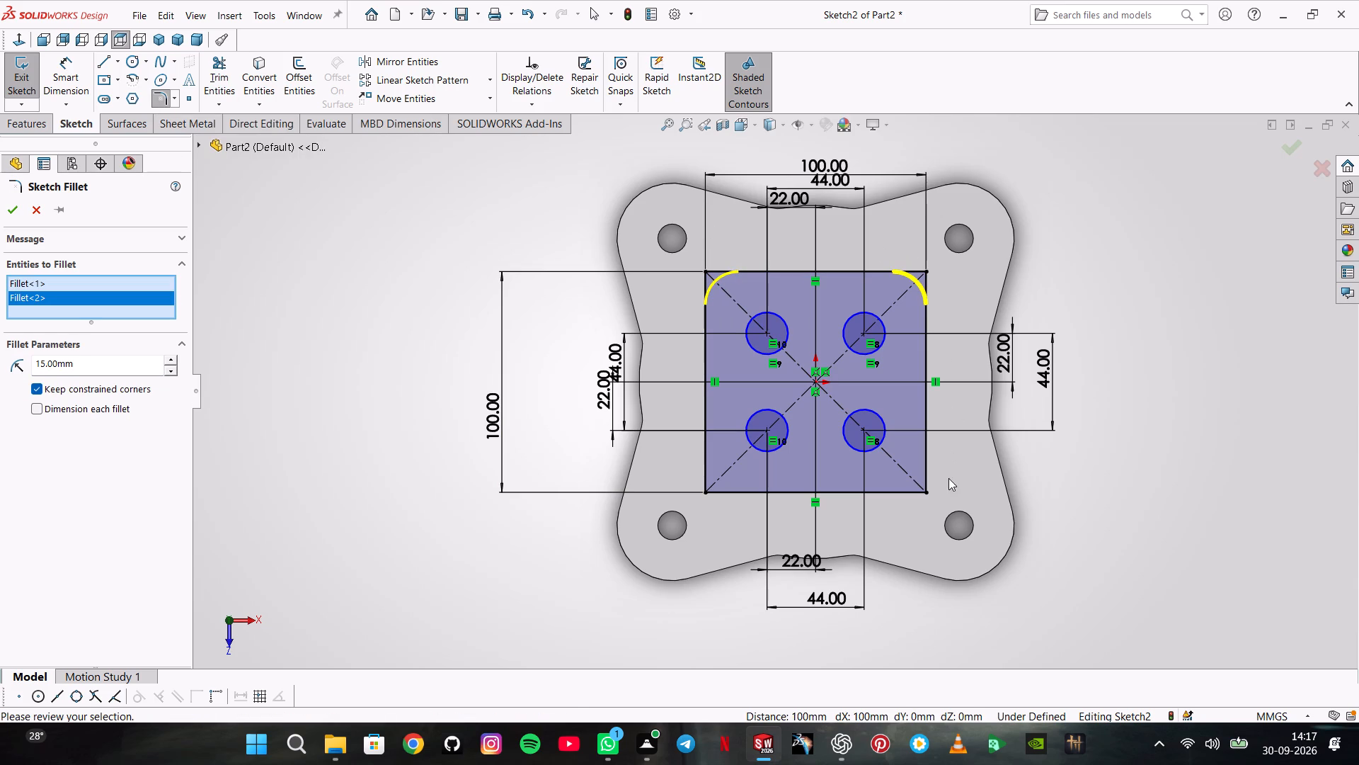
left_click(925, 495)
left_click(704, 490)
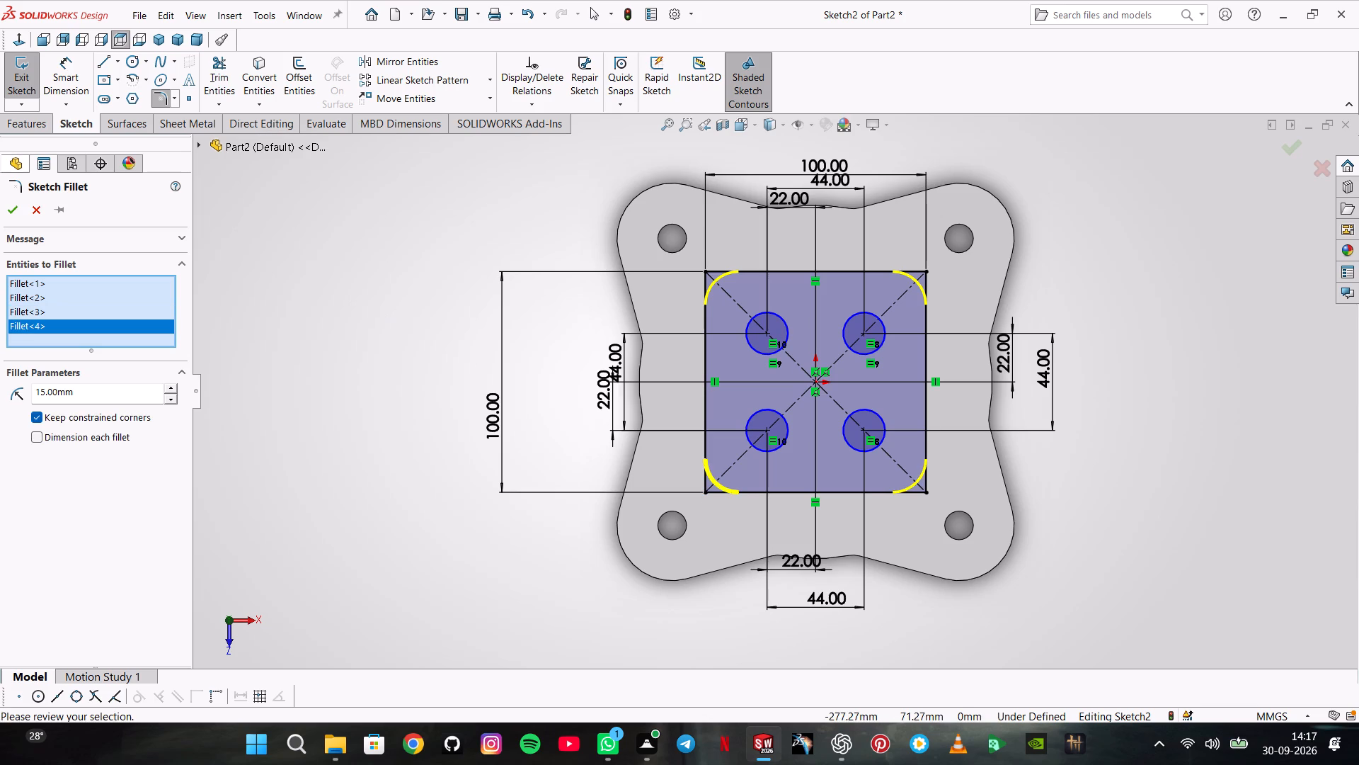
left_click(11, 201)
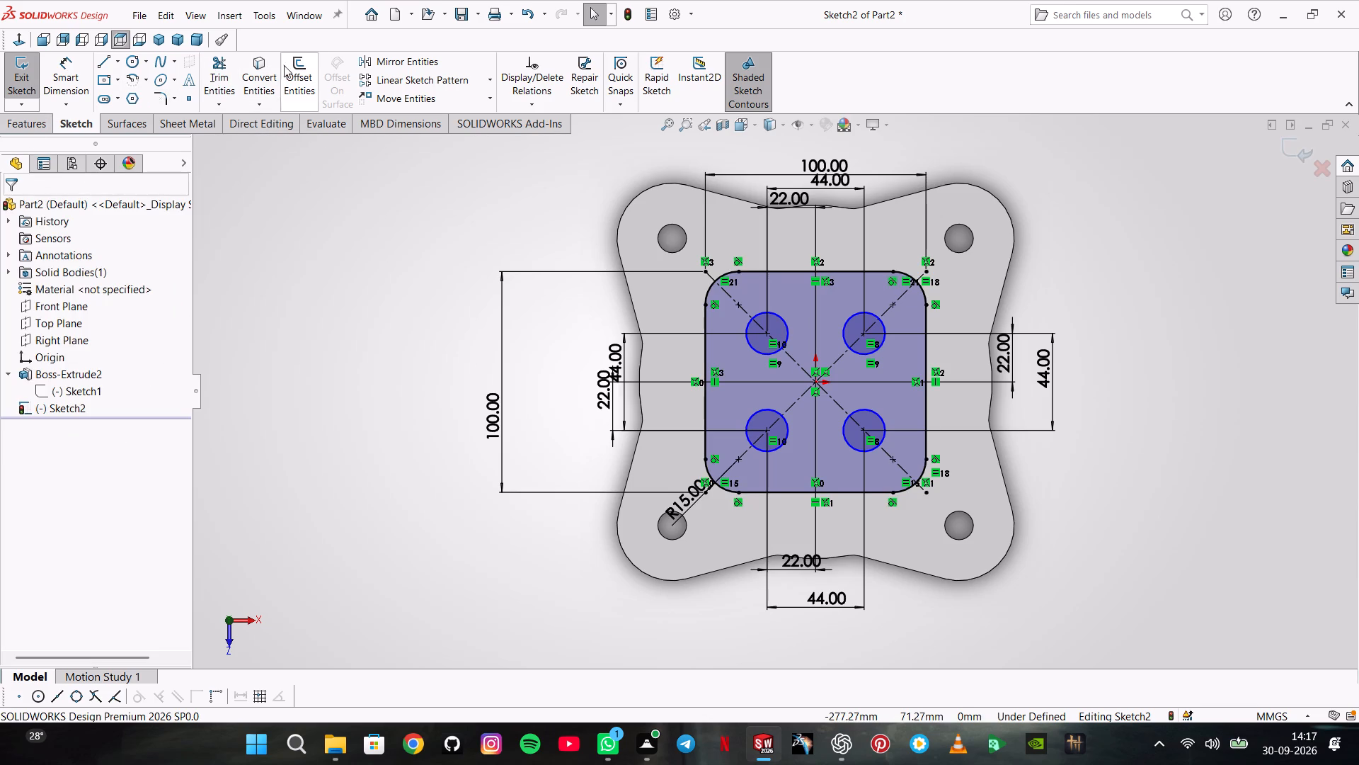
Offset the rounded square 6 mm inward, with the direction reversed and the full chain selected.
left_click(292, 64)
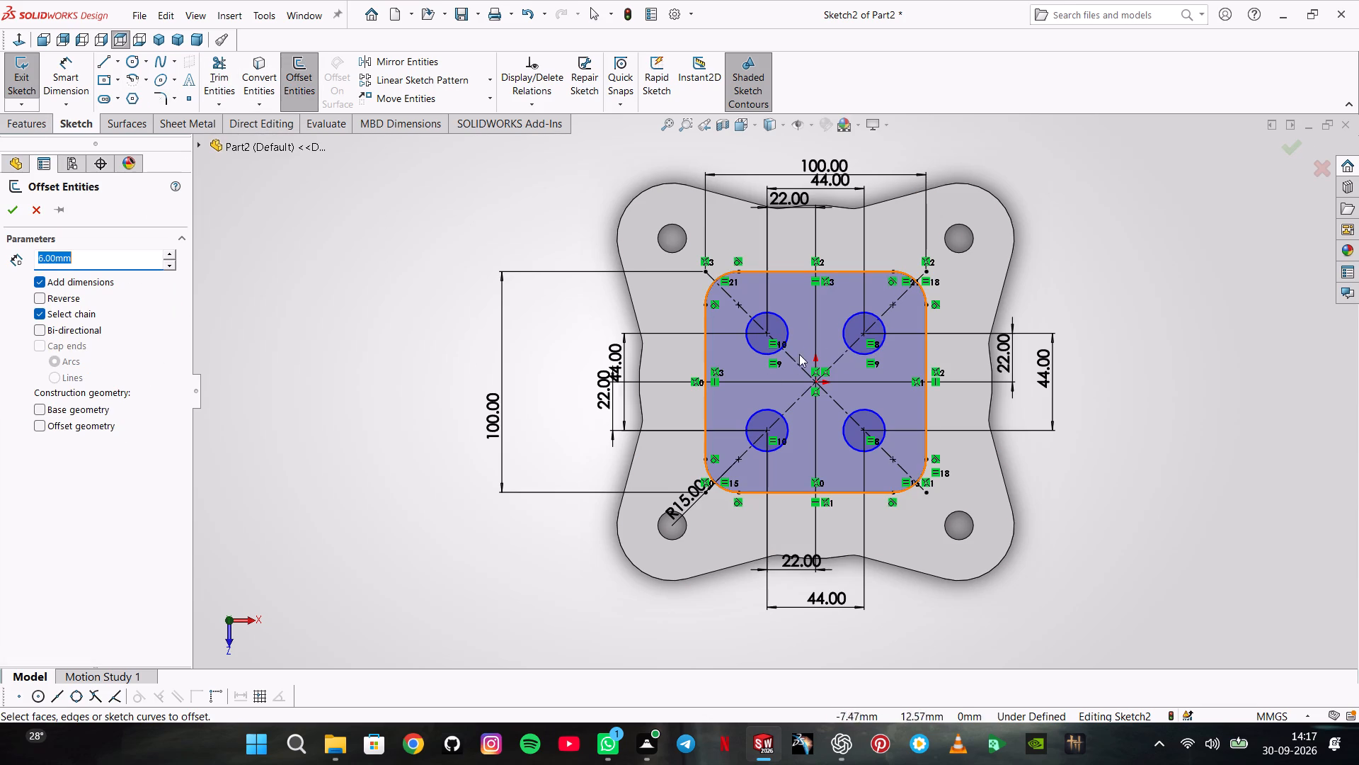
left_click(798, 354)
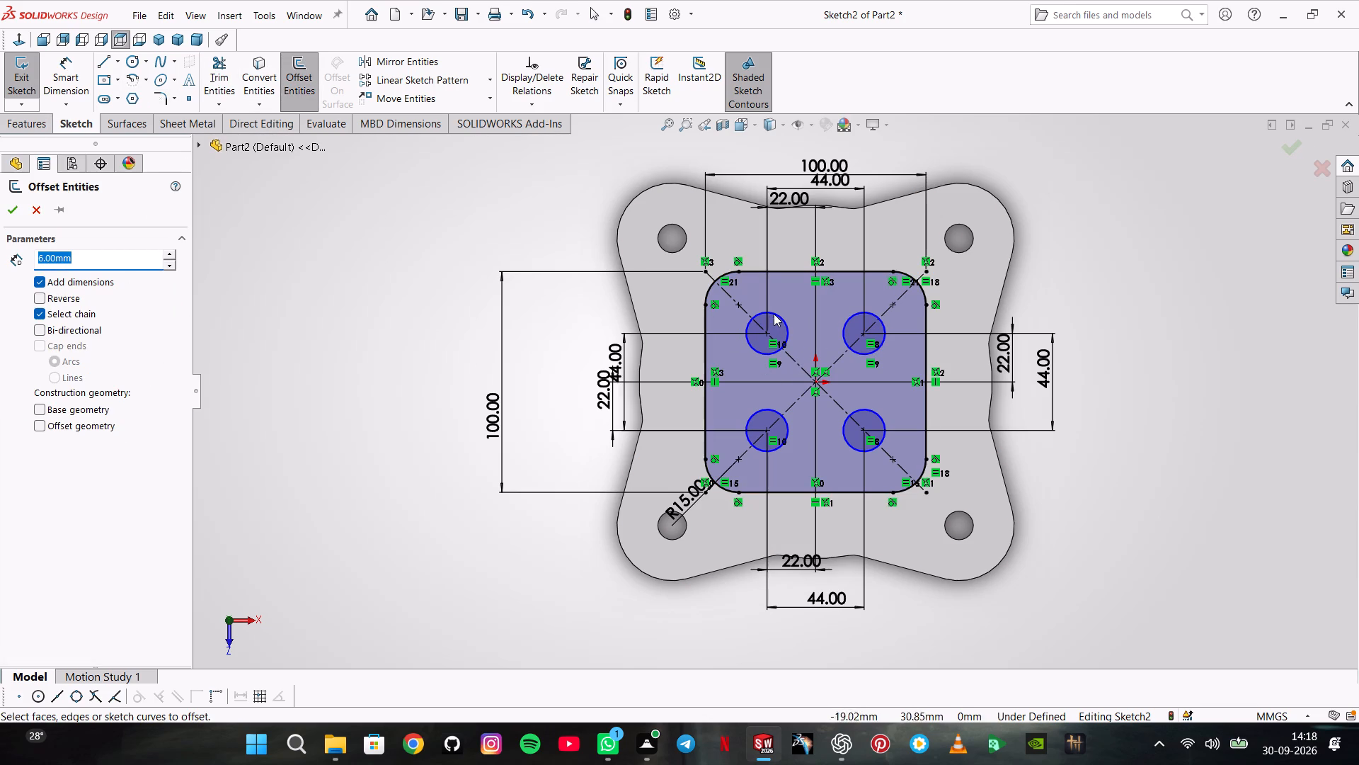
left_click(803, 301)
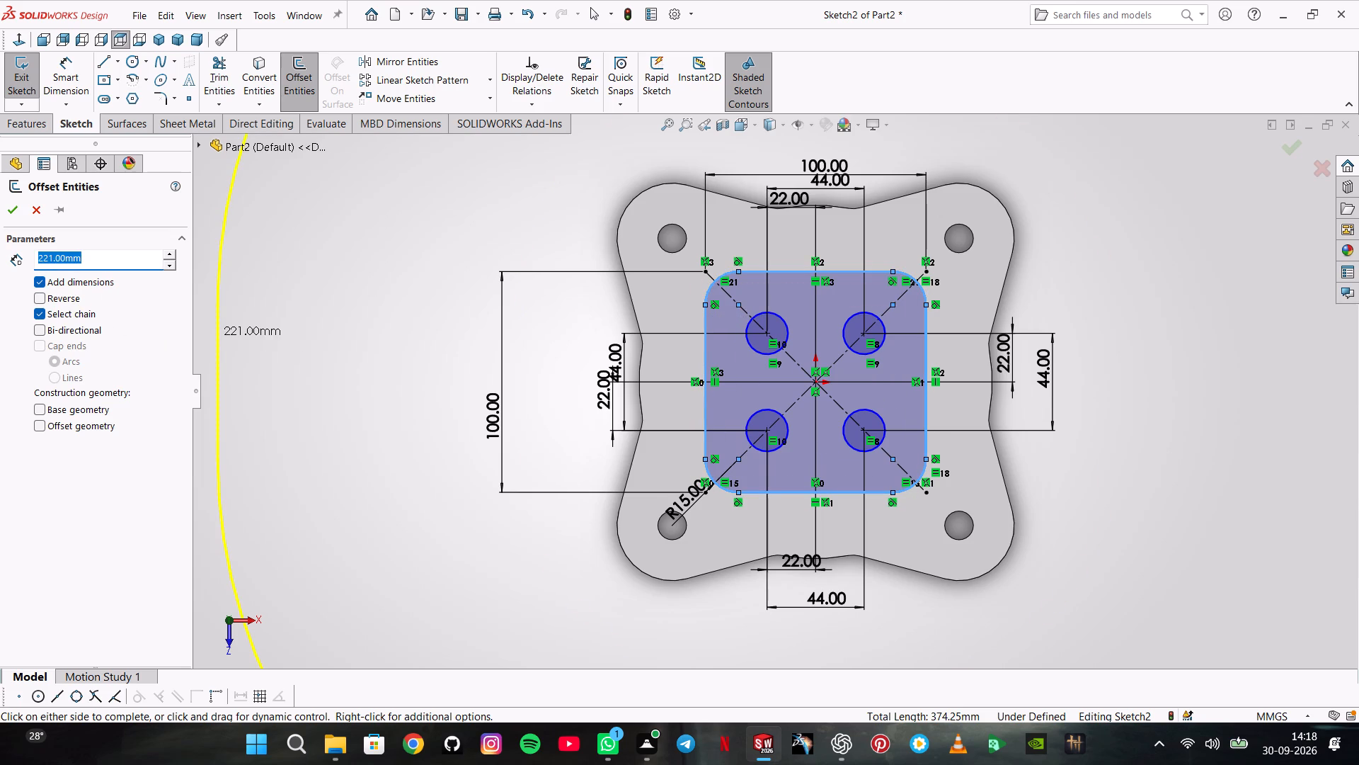
key("6")
key("Return")
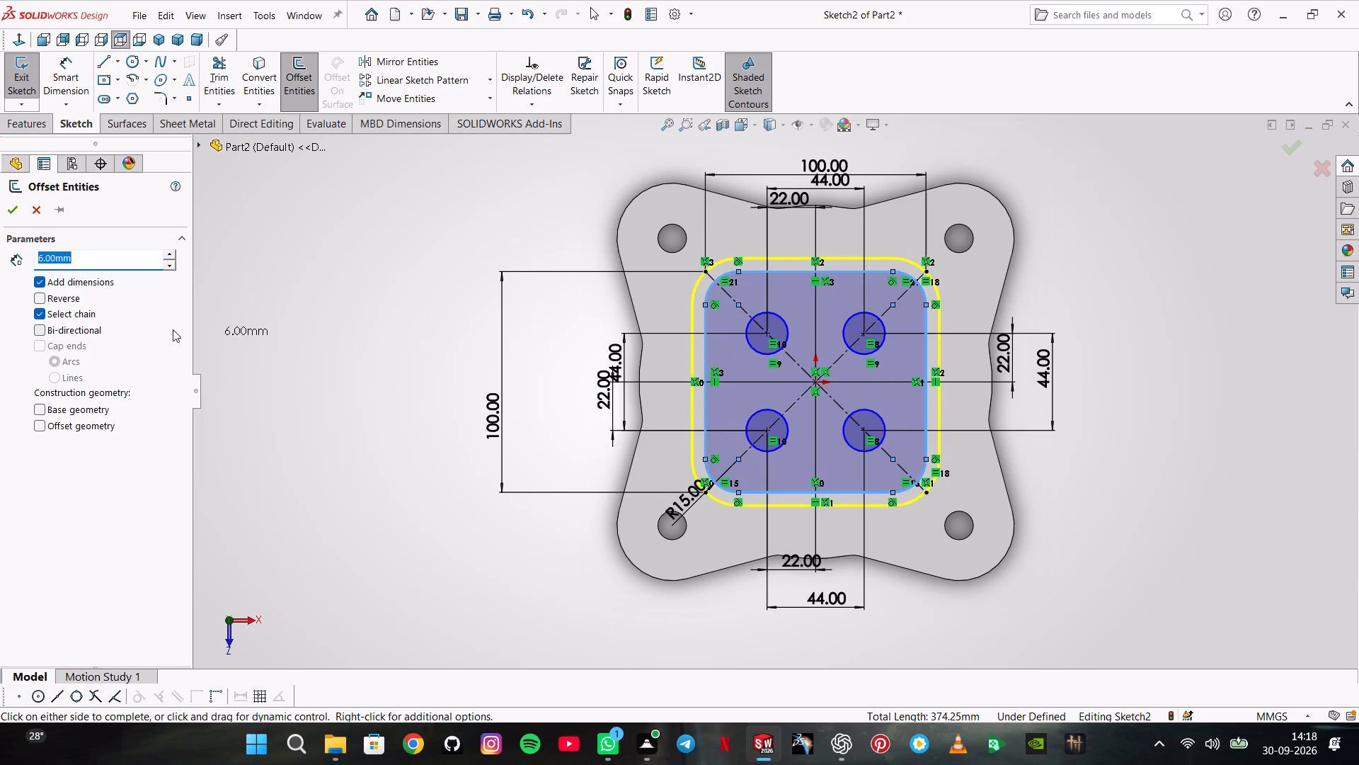
left_click(74, 303)
left_click(8, 206)
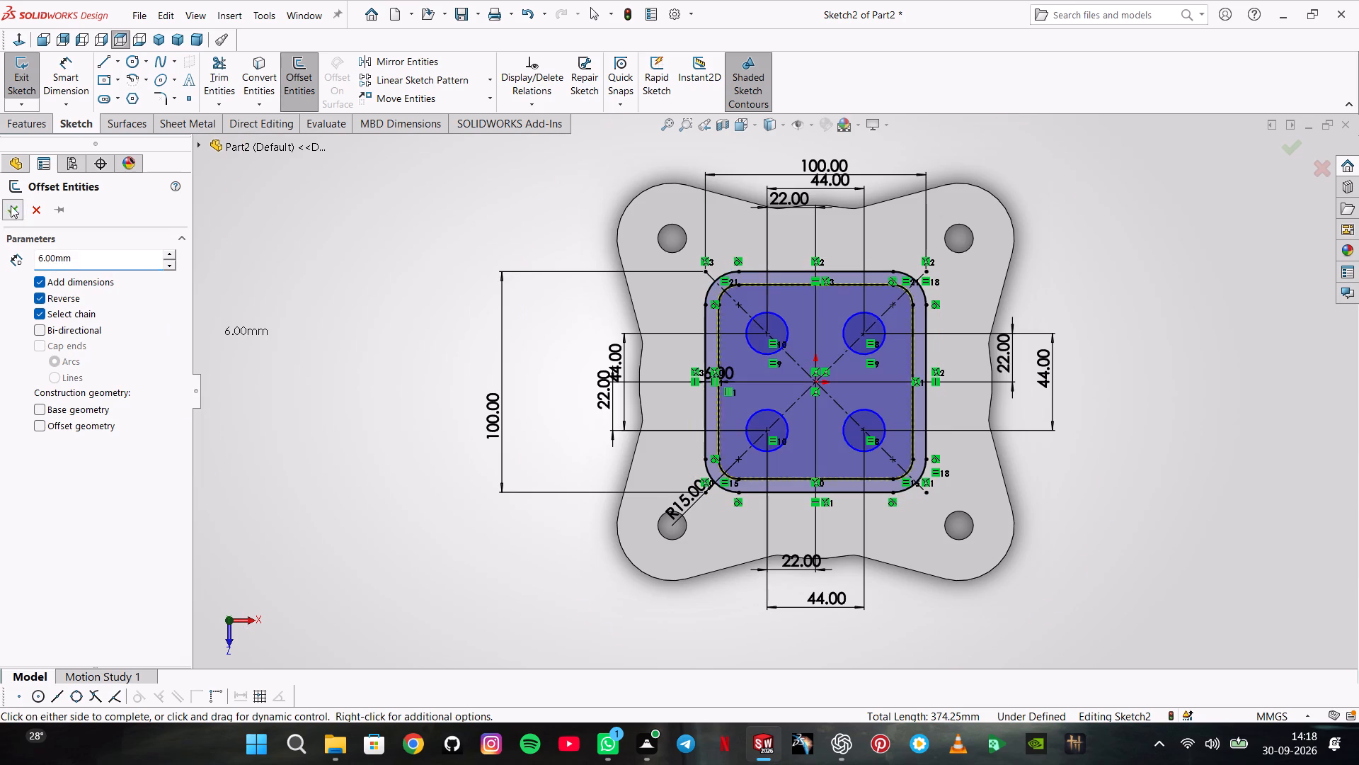
Extrude the rim region between the two rounded squares upward as a Blind boss 25 mm deep, merged with the plate.
left_click(34, 118)
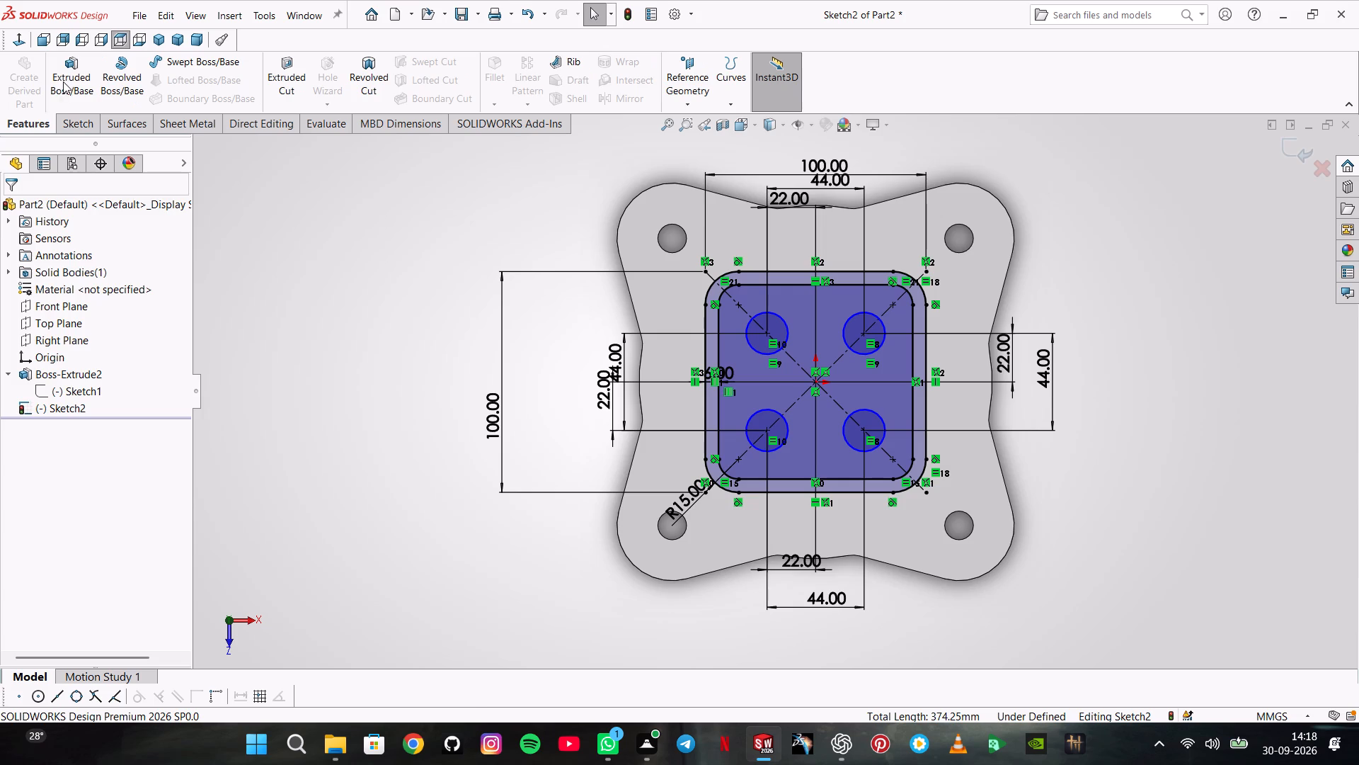
left_click(64, 80)
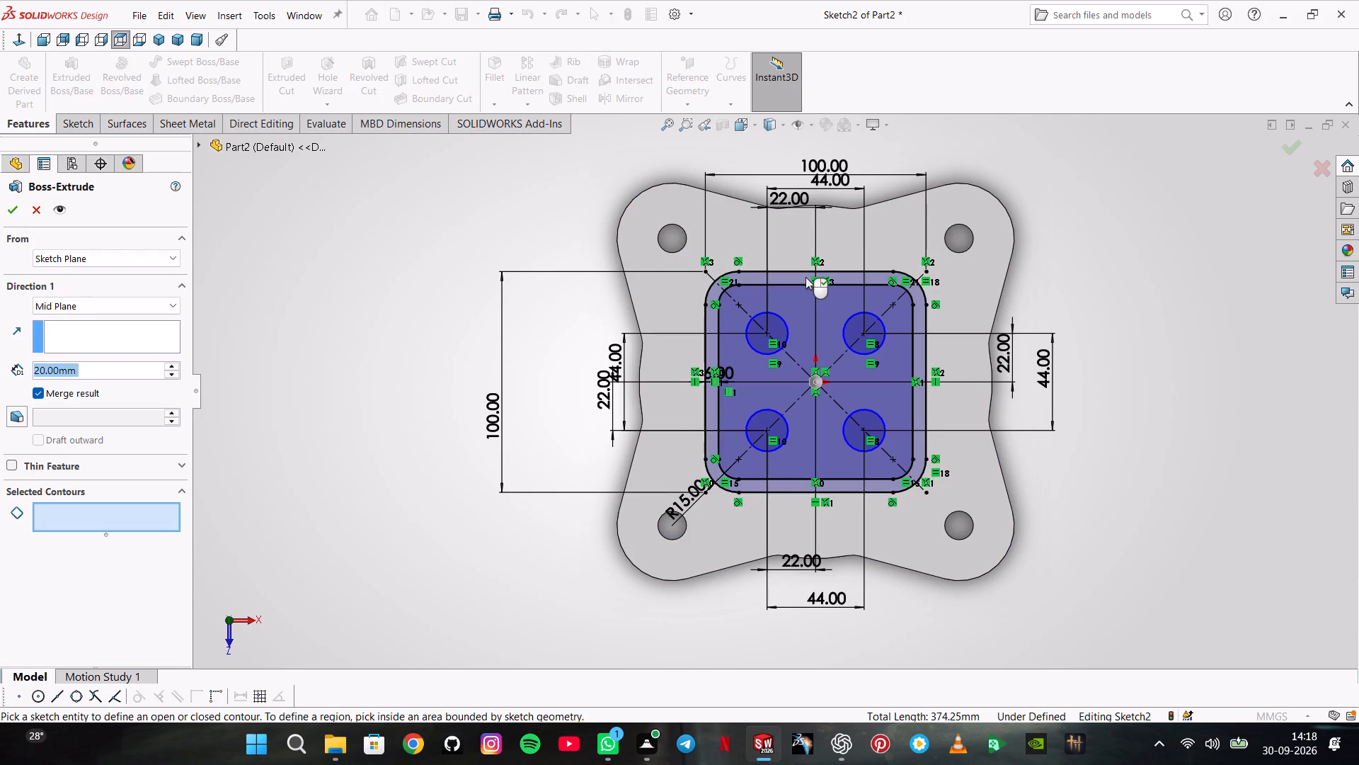
left_click(805, 277)
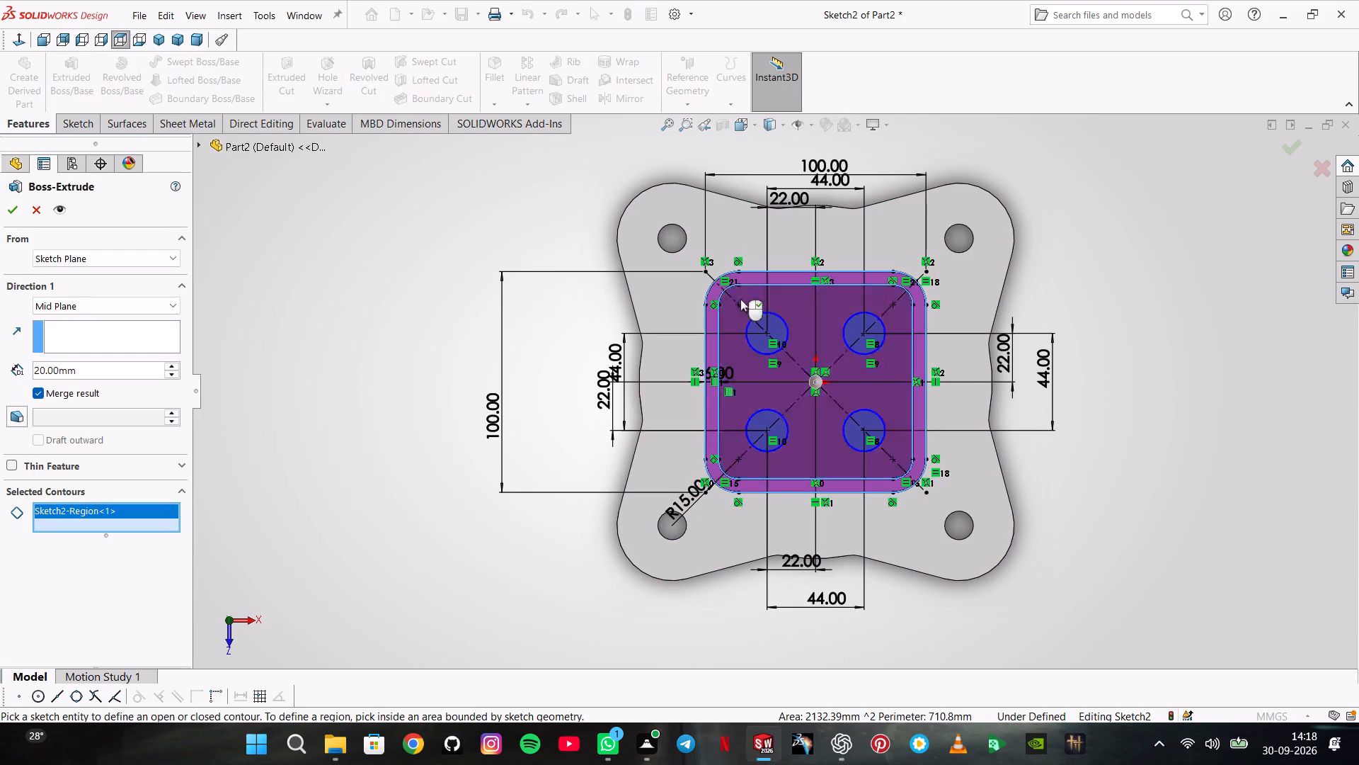
middle_click_drag(504, 388, 509, 385)
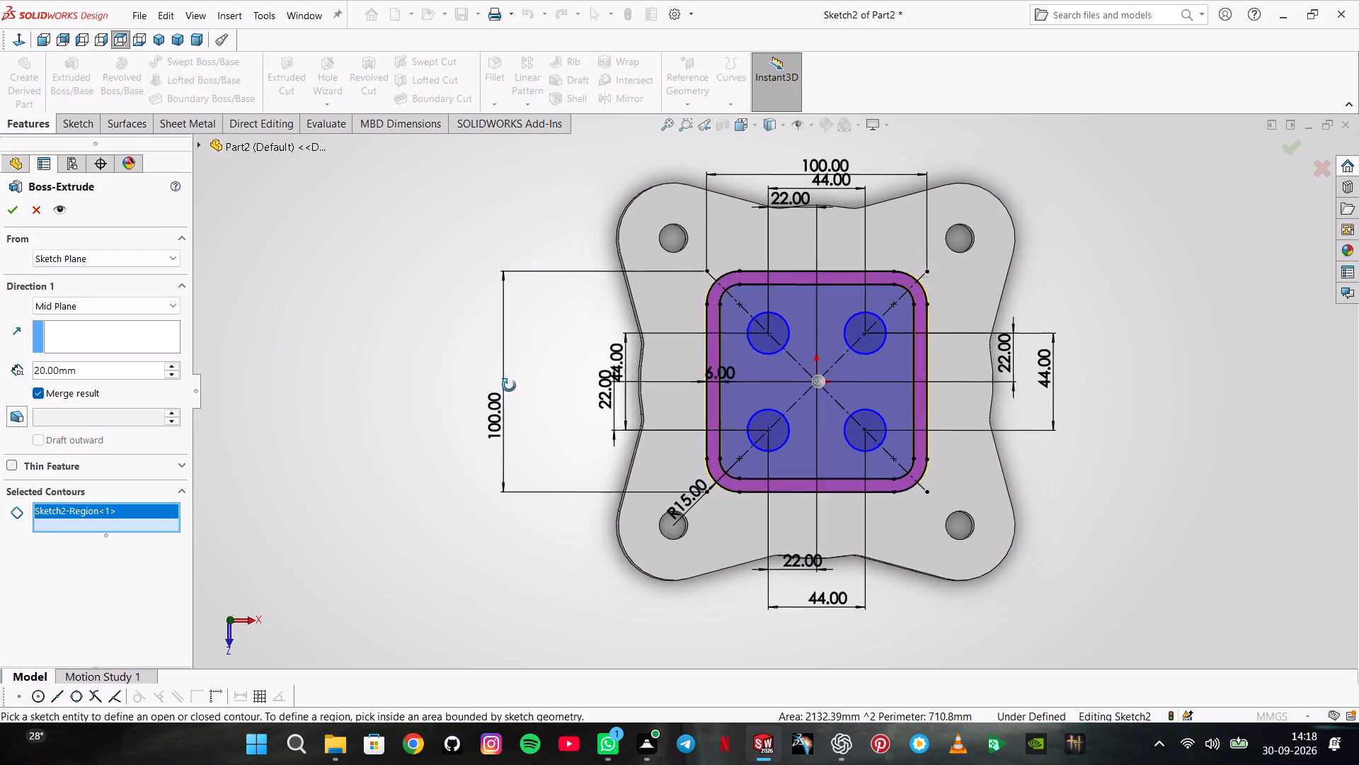
middle_click_drag(509, 385, 506, 208)
left_click(80, 302)
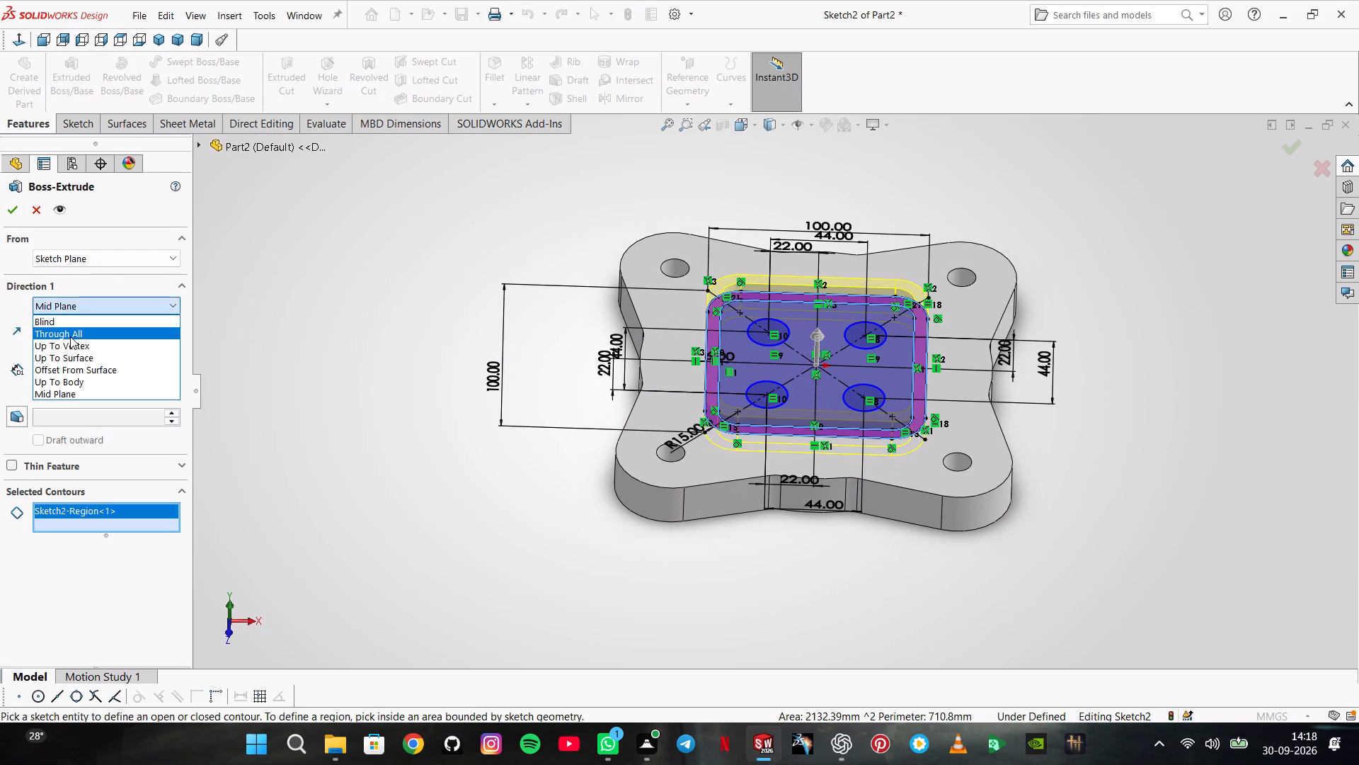
left_click(79, 321)
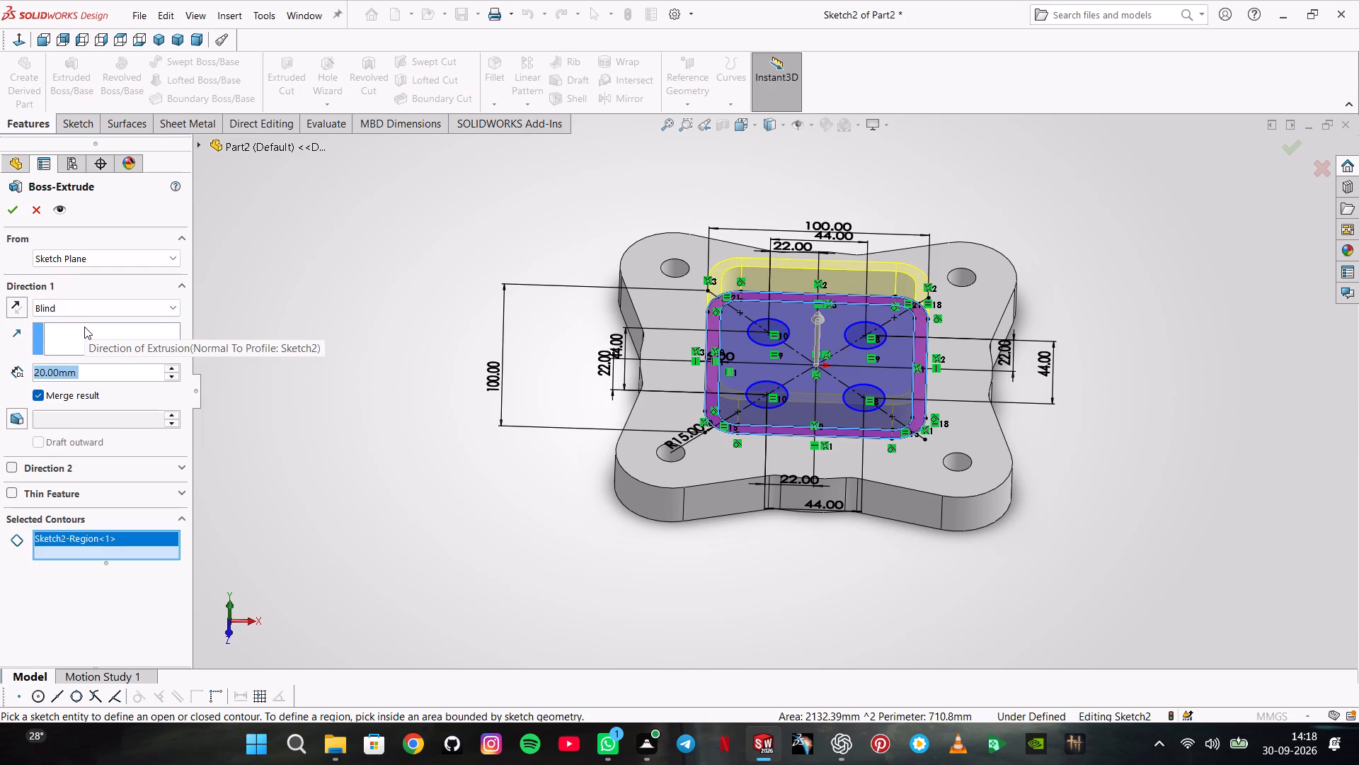
type("25")
key("Return")
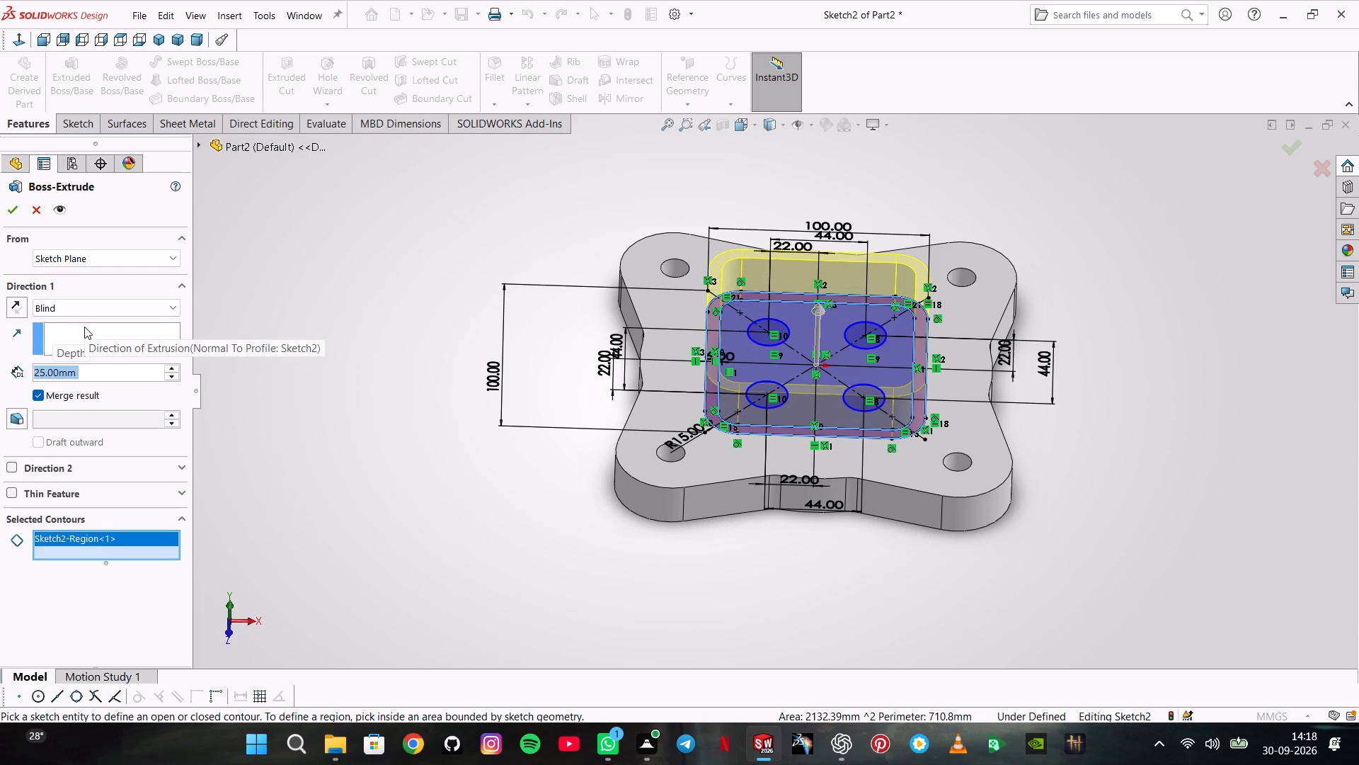
key("Return")
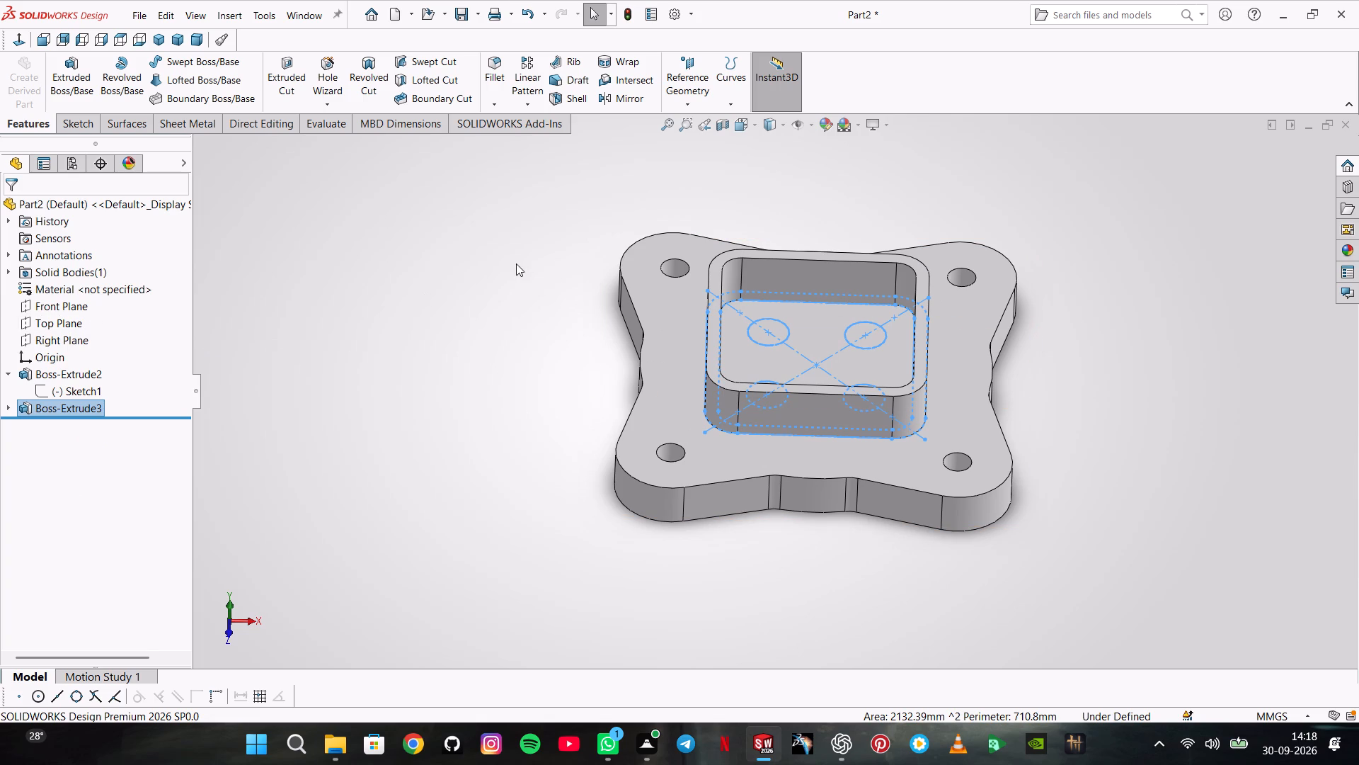
Start an extruded cut with a new sketch on the plate's top face inside the rounded square rim.
left_click(290, 68)
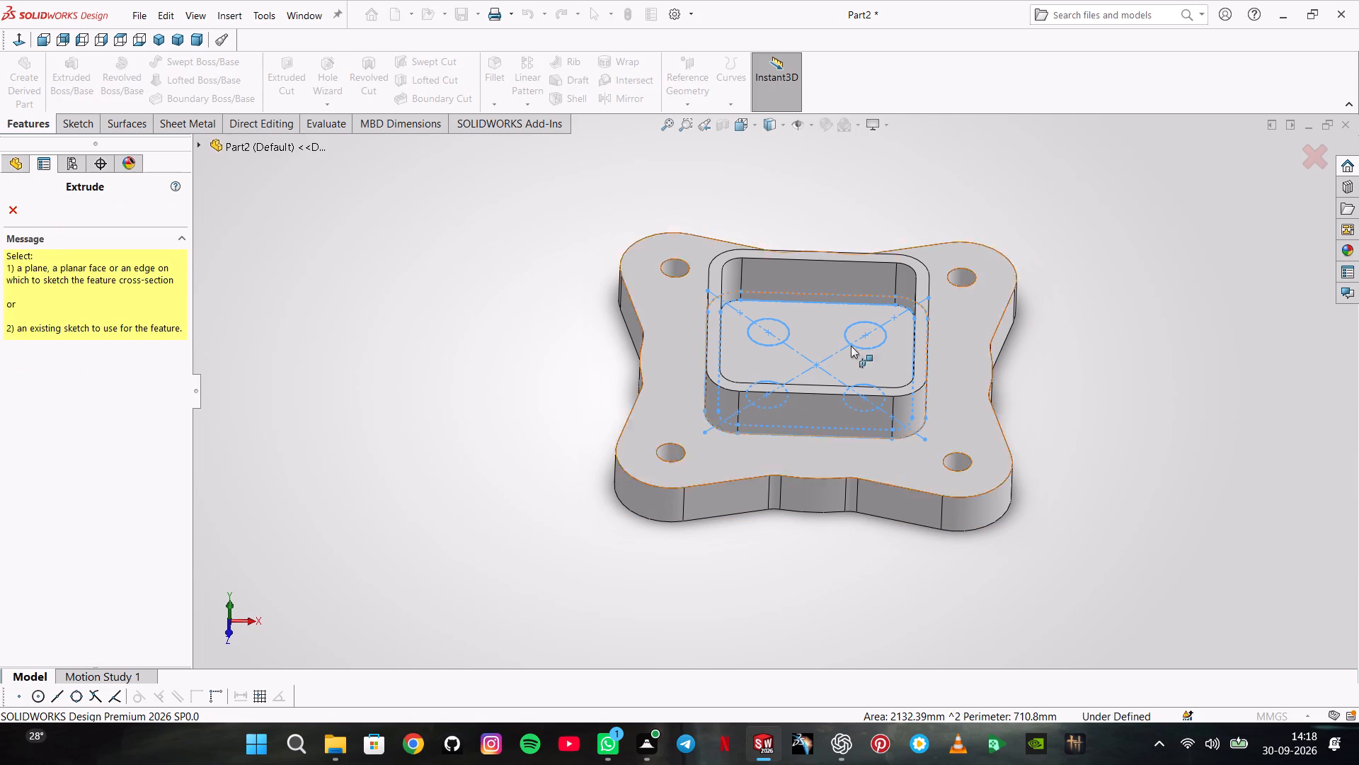
left_click(761, 325)
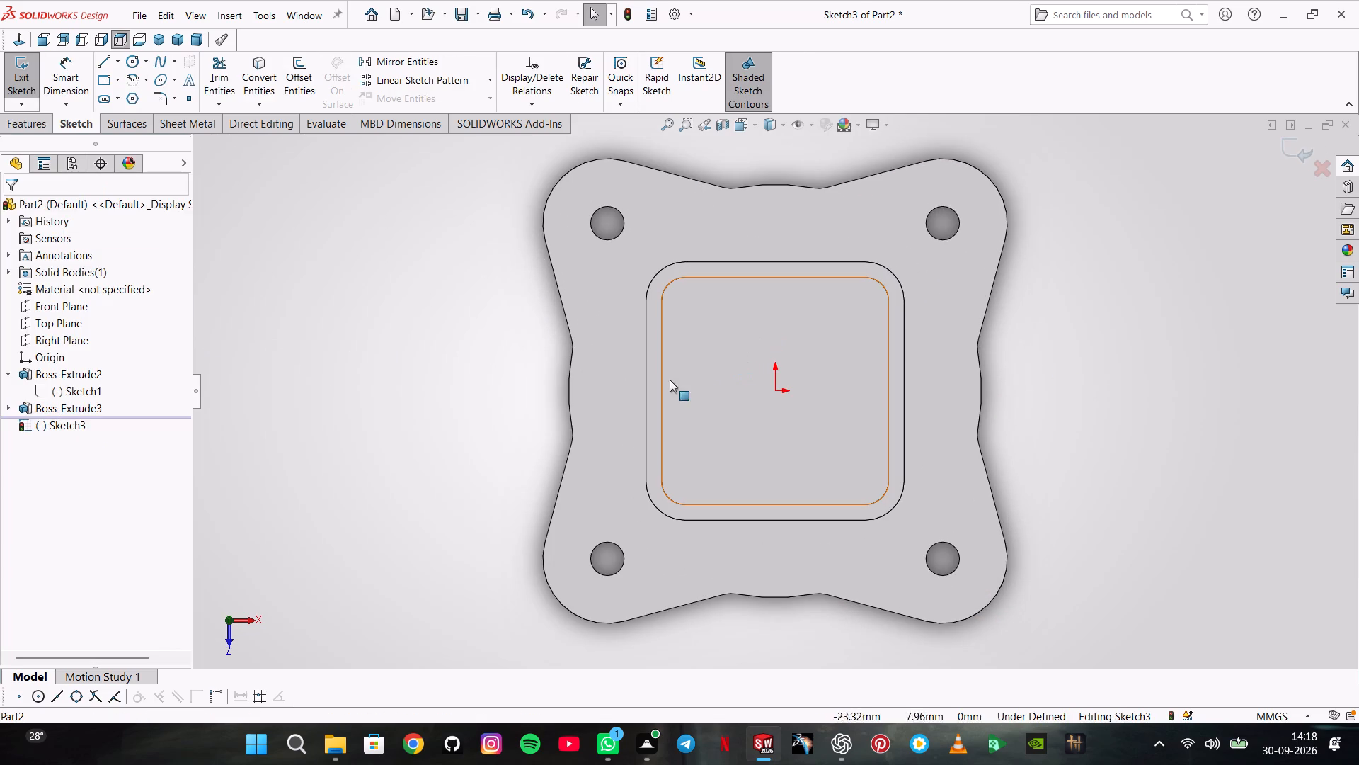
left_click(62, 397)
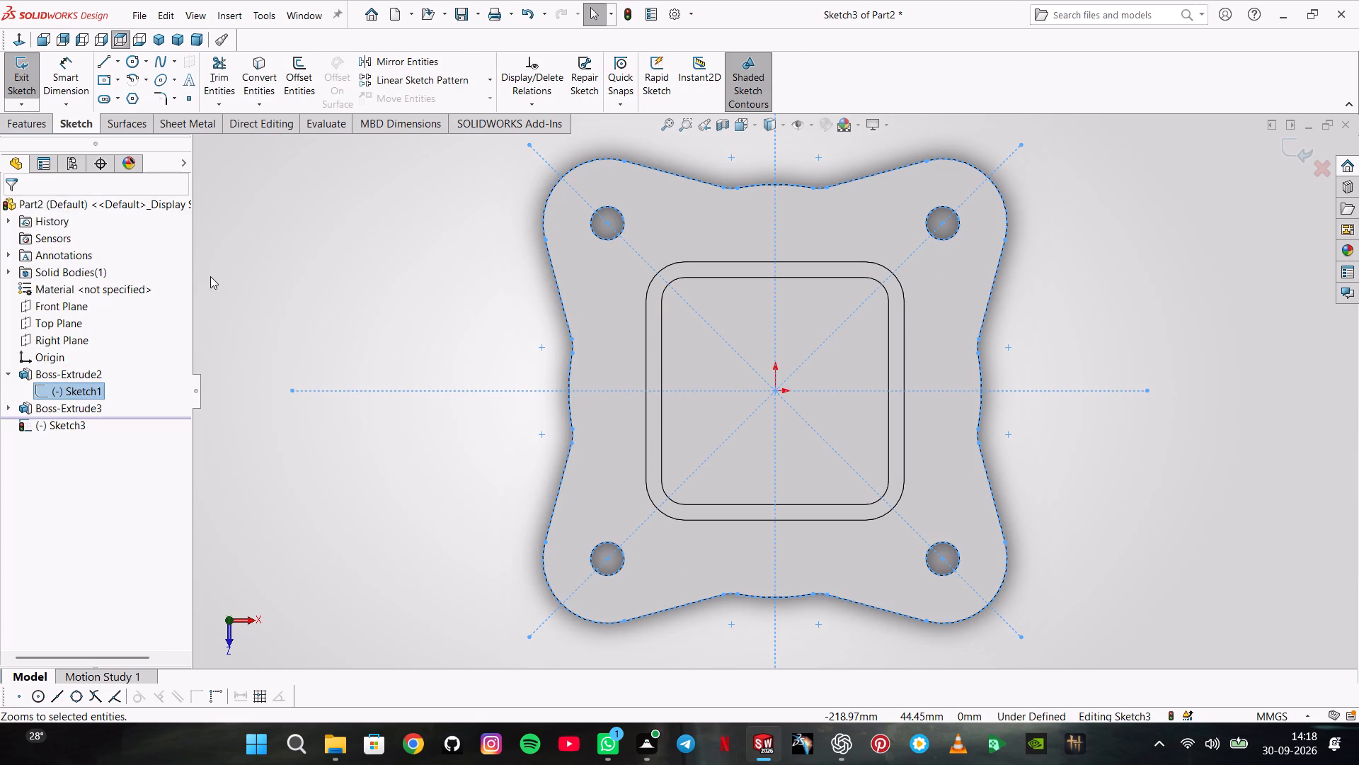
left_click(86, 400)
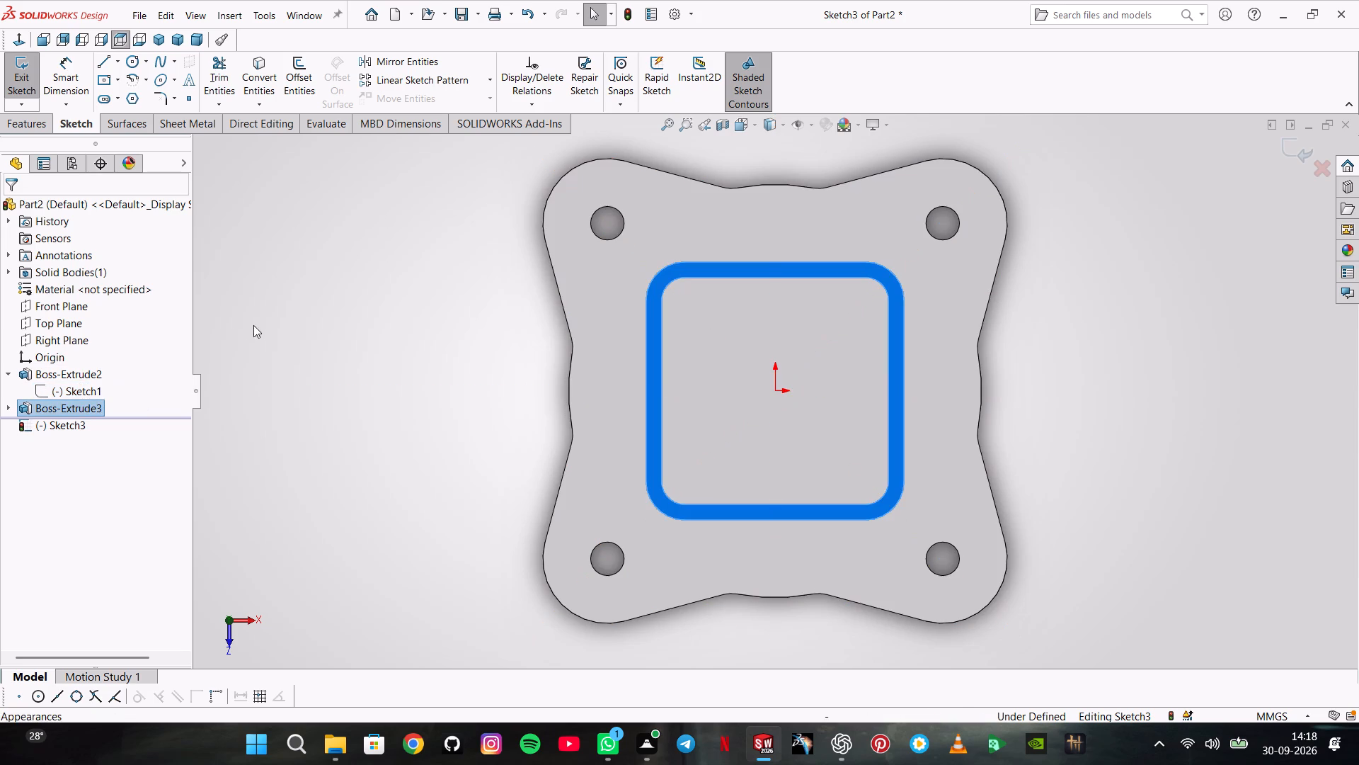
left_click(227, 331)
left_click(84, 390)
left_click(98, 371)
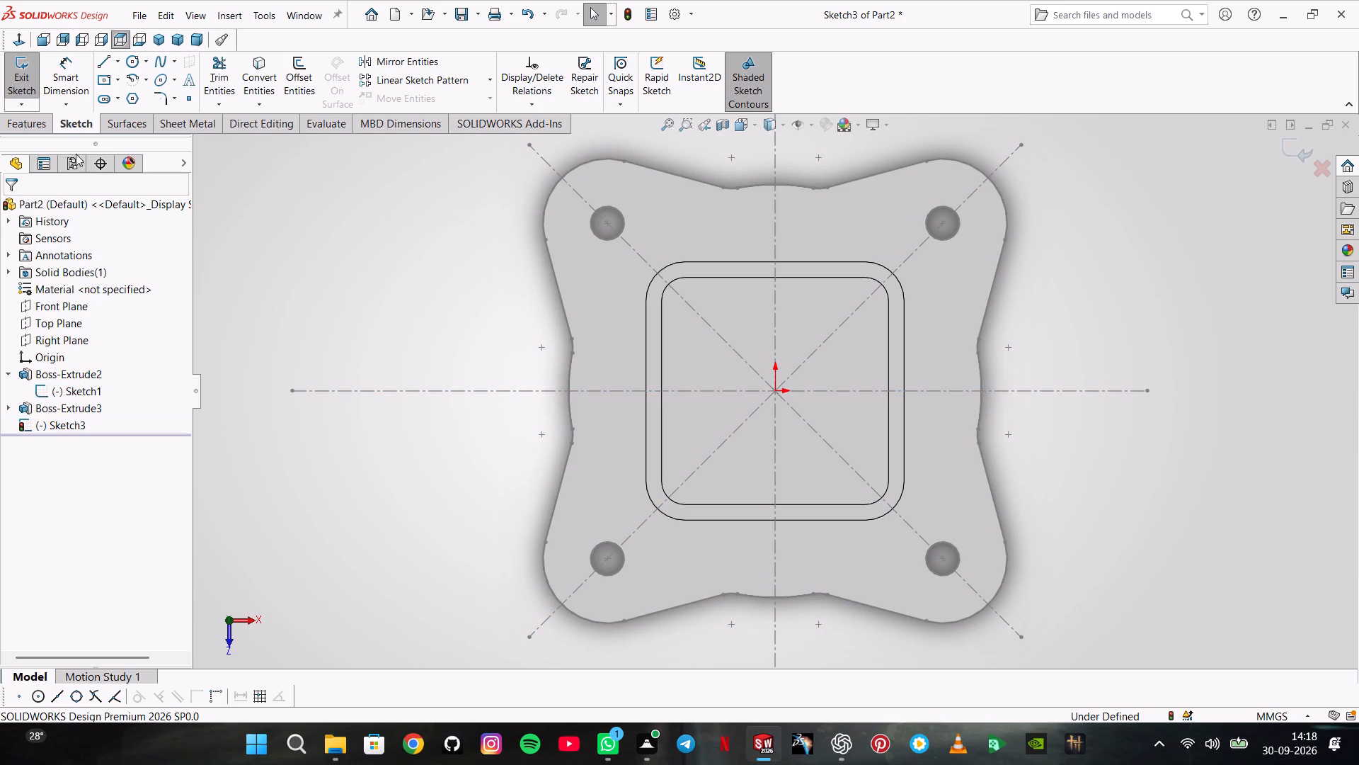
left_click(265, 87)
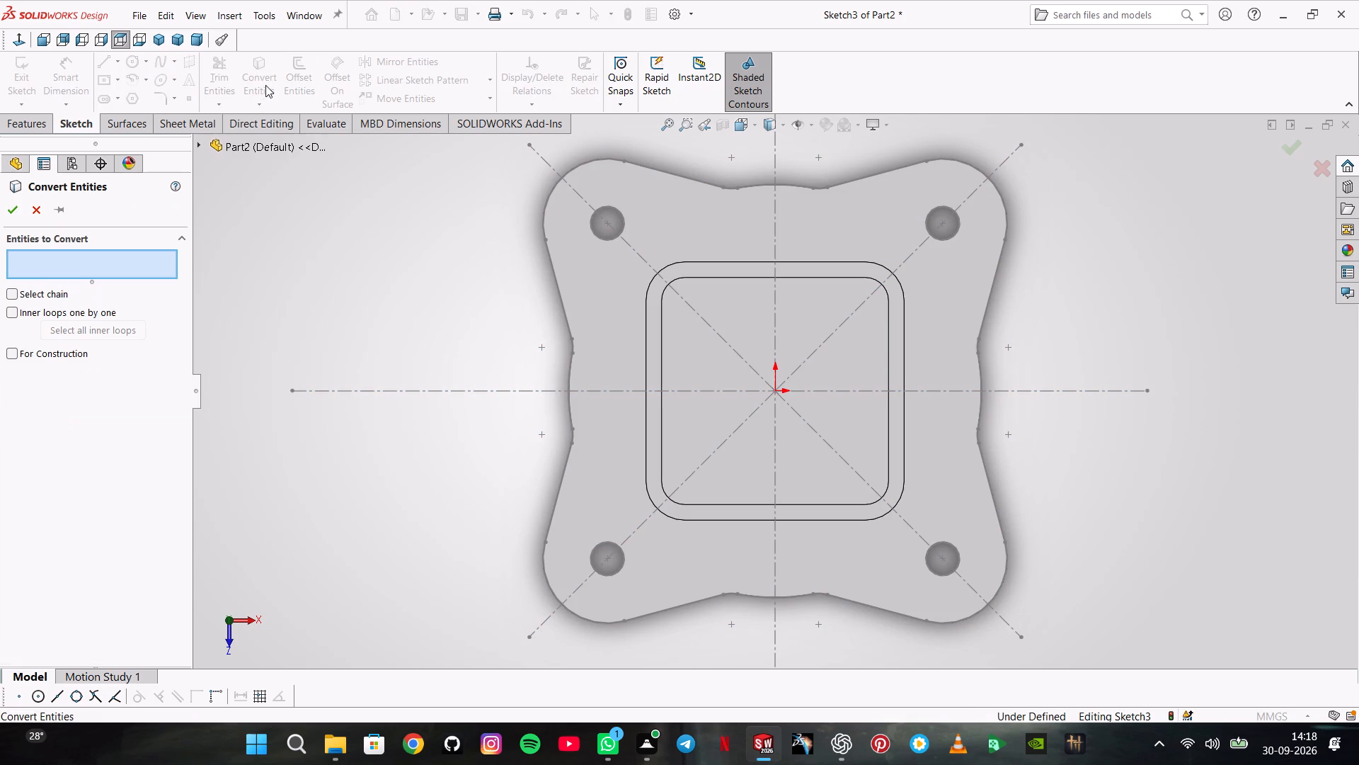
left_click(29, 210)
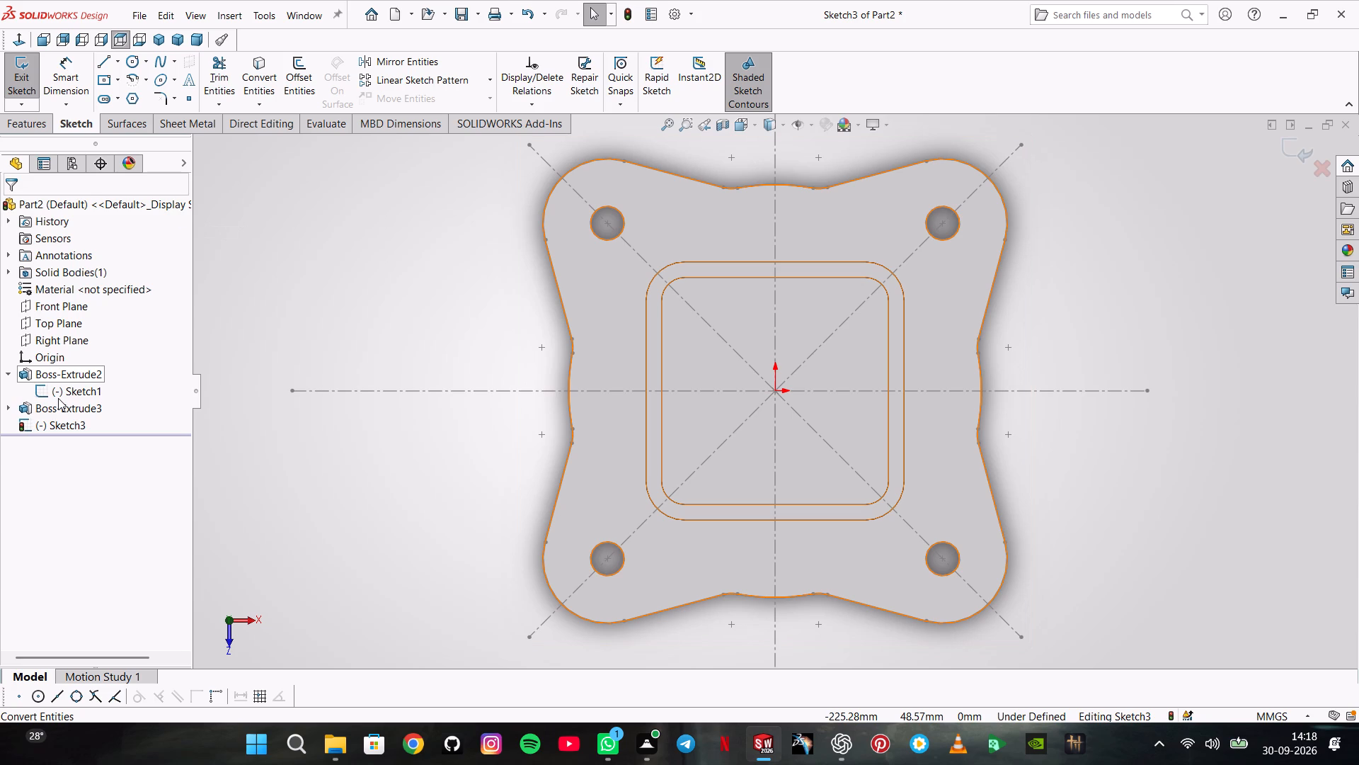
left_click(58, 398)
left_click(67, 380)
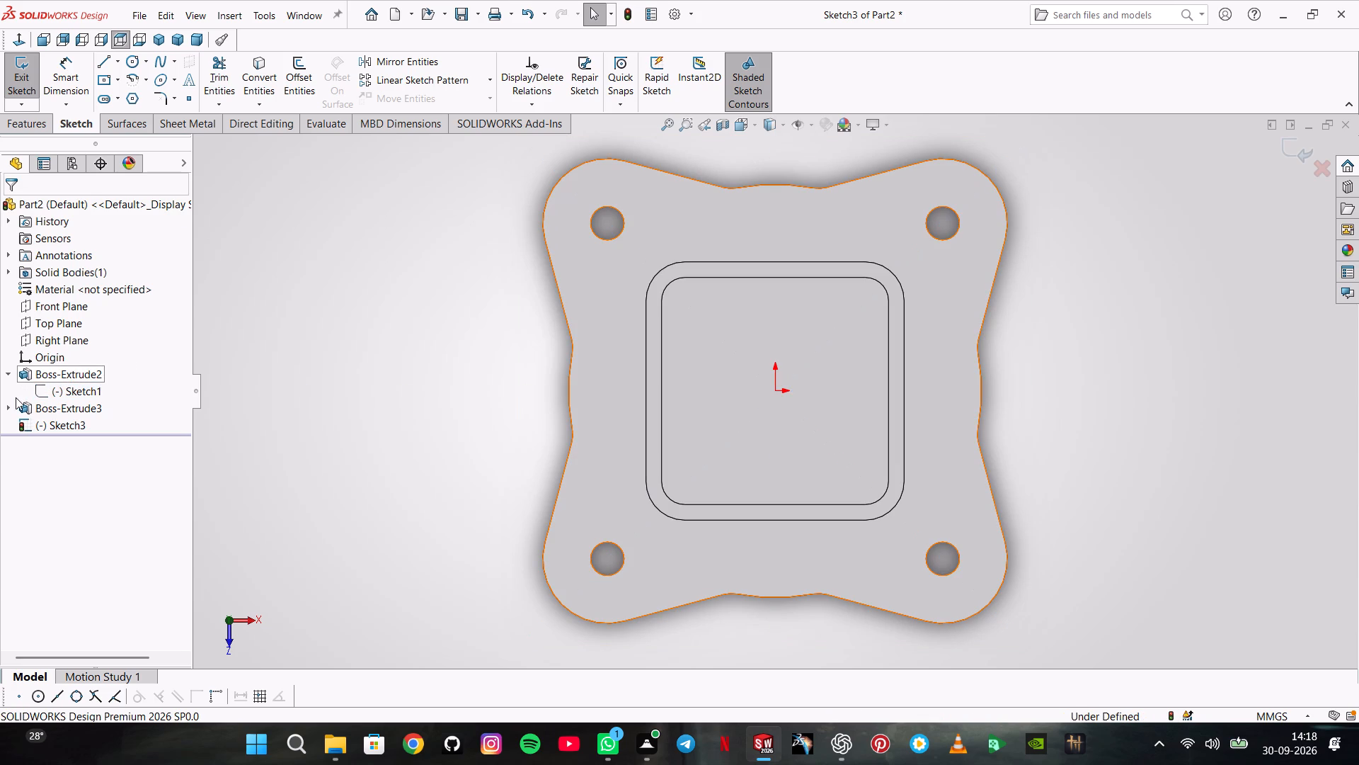
Show the rim's sketch and convert its four circles inside the rim into the new cut sketch.
left_click(13, 403)
left_click(49, 423)
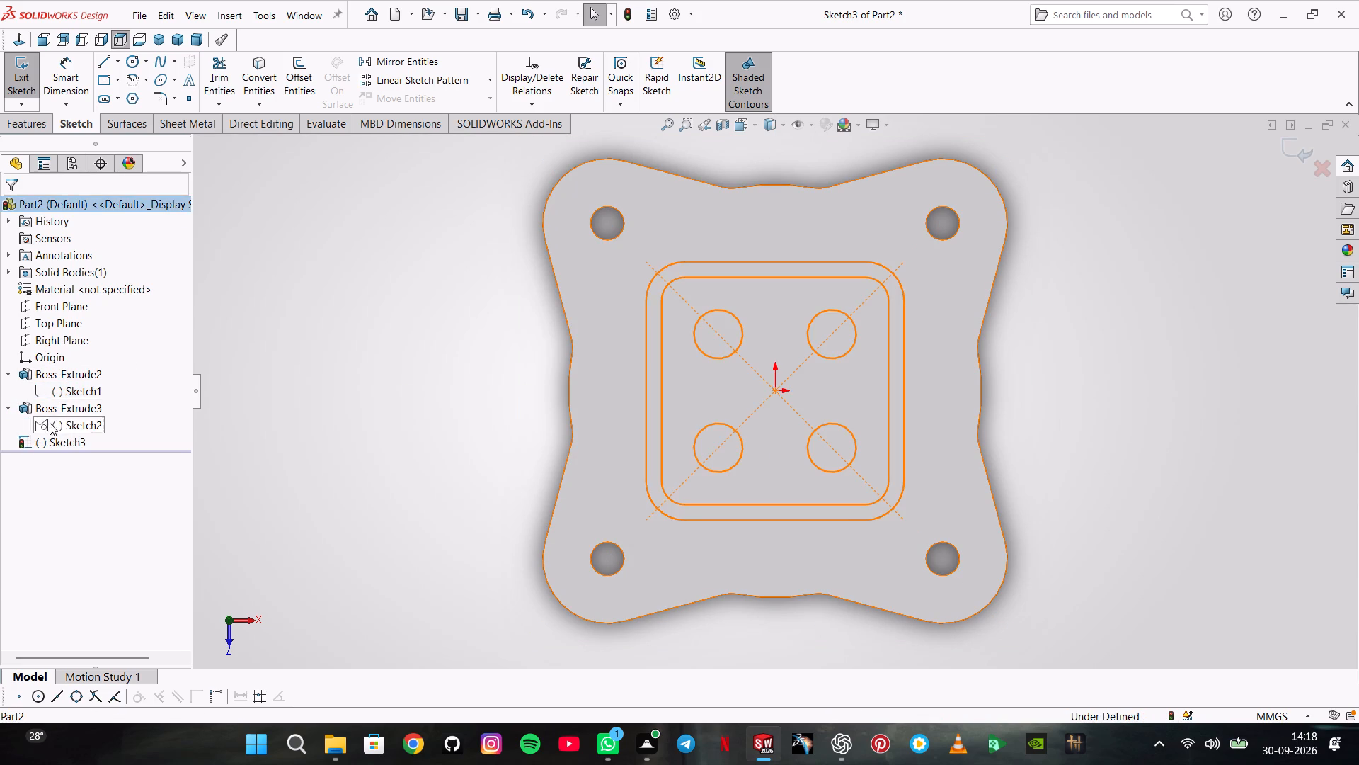
left_click(70, 395)
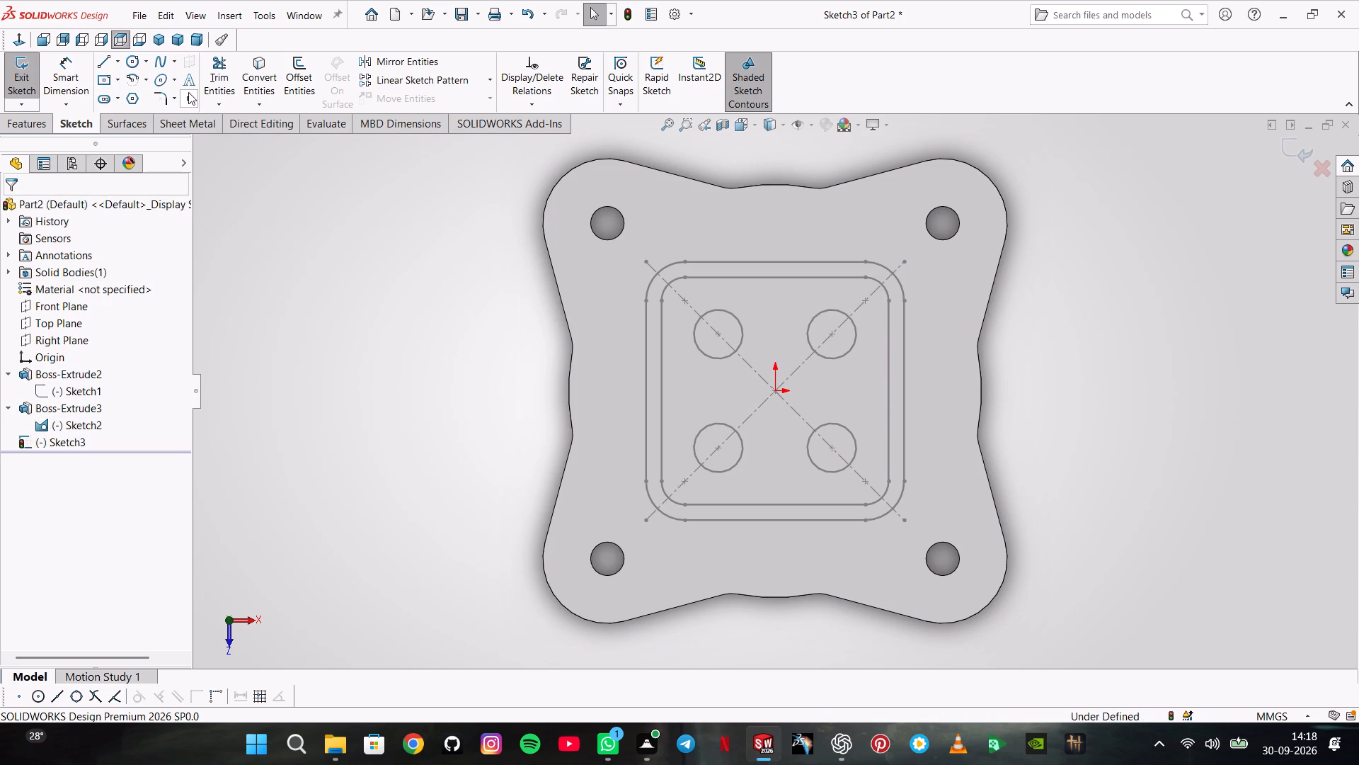
left_click(256, 84)
left_click(711, 357)
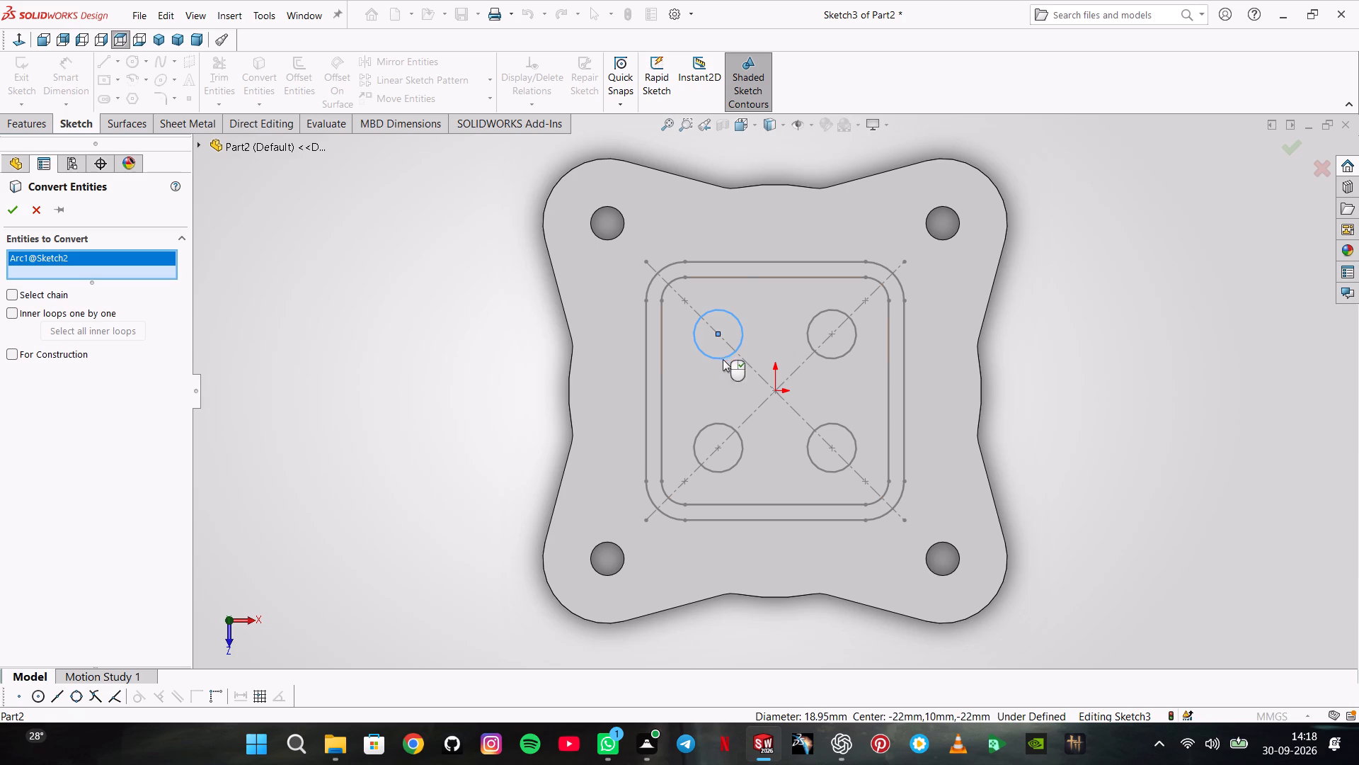
left_click(826, 355)
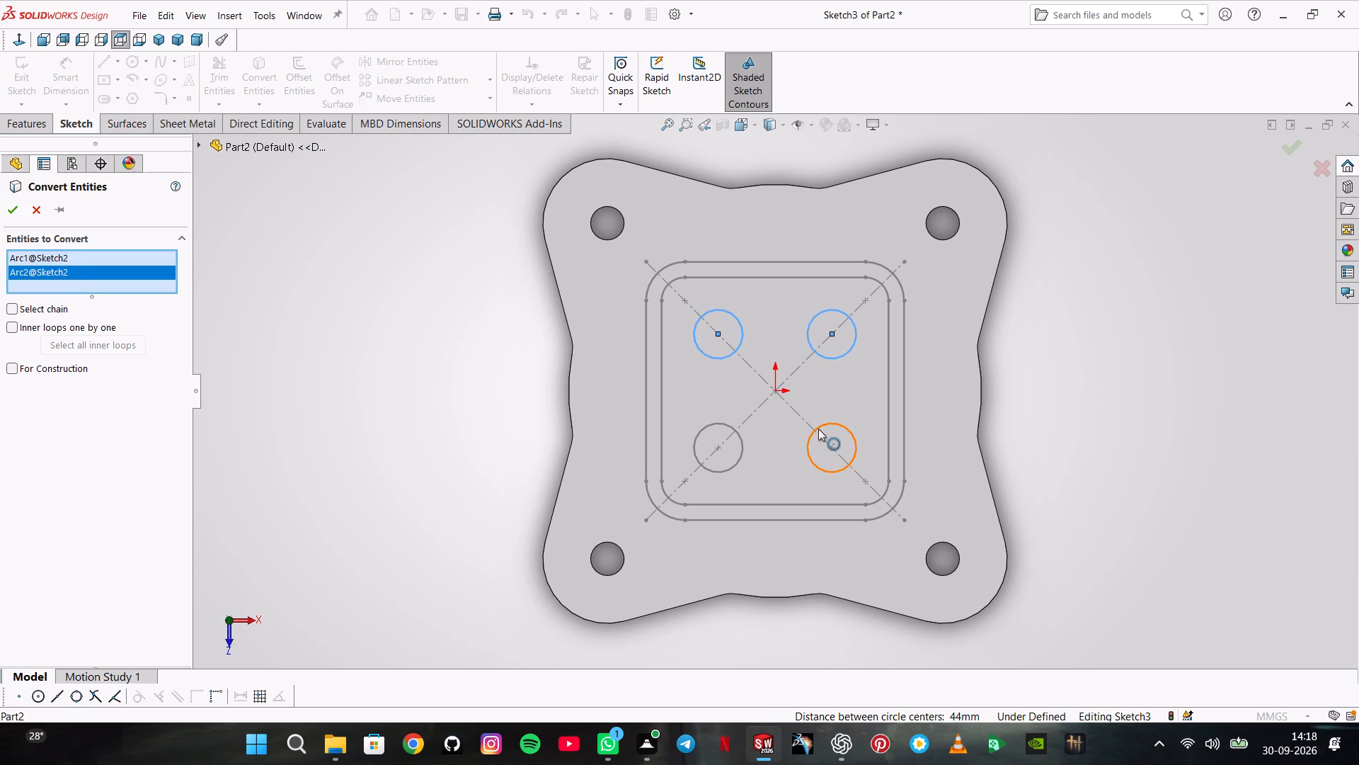
left_click(822, 428)
left_click(745, 446)
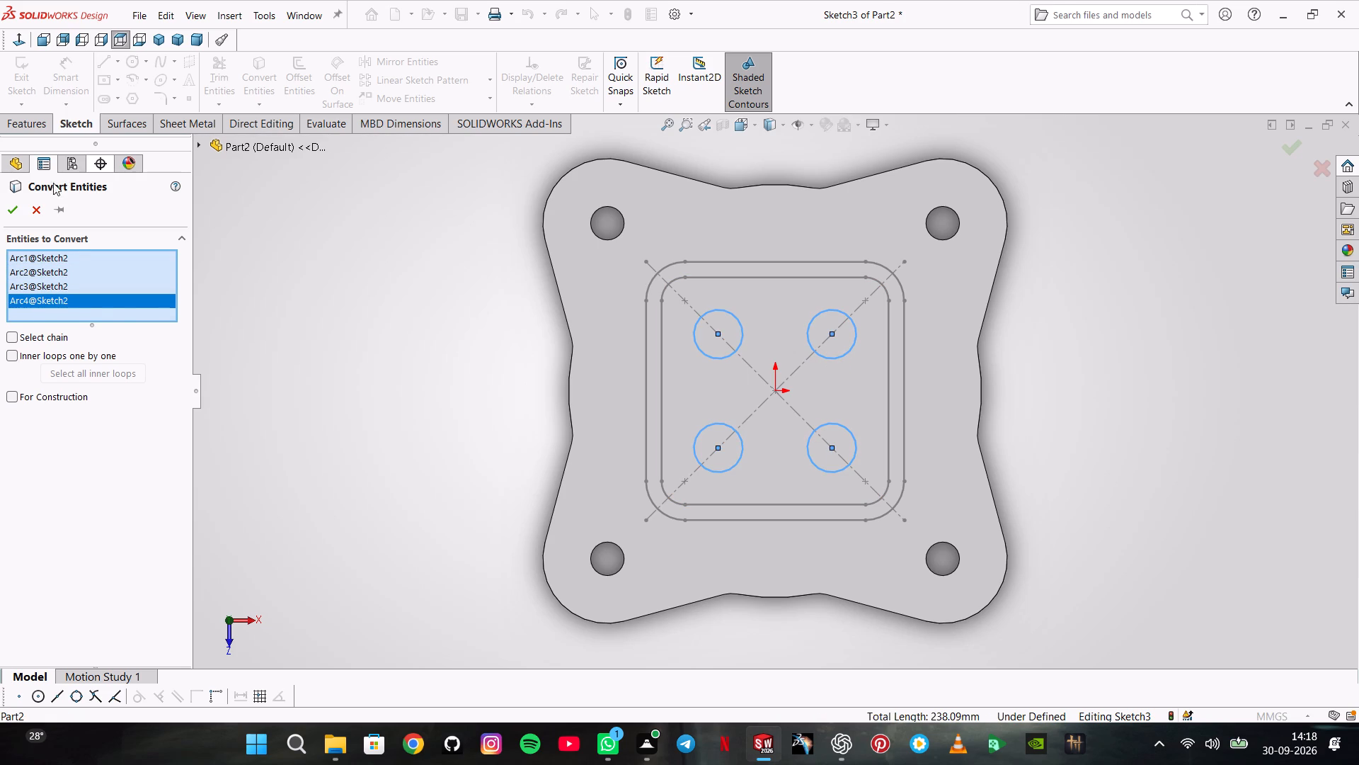
left_click(18, 206)
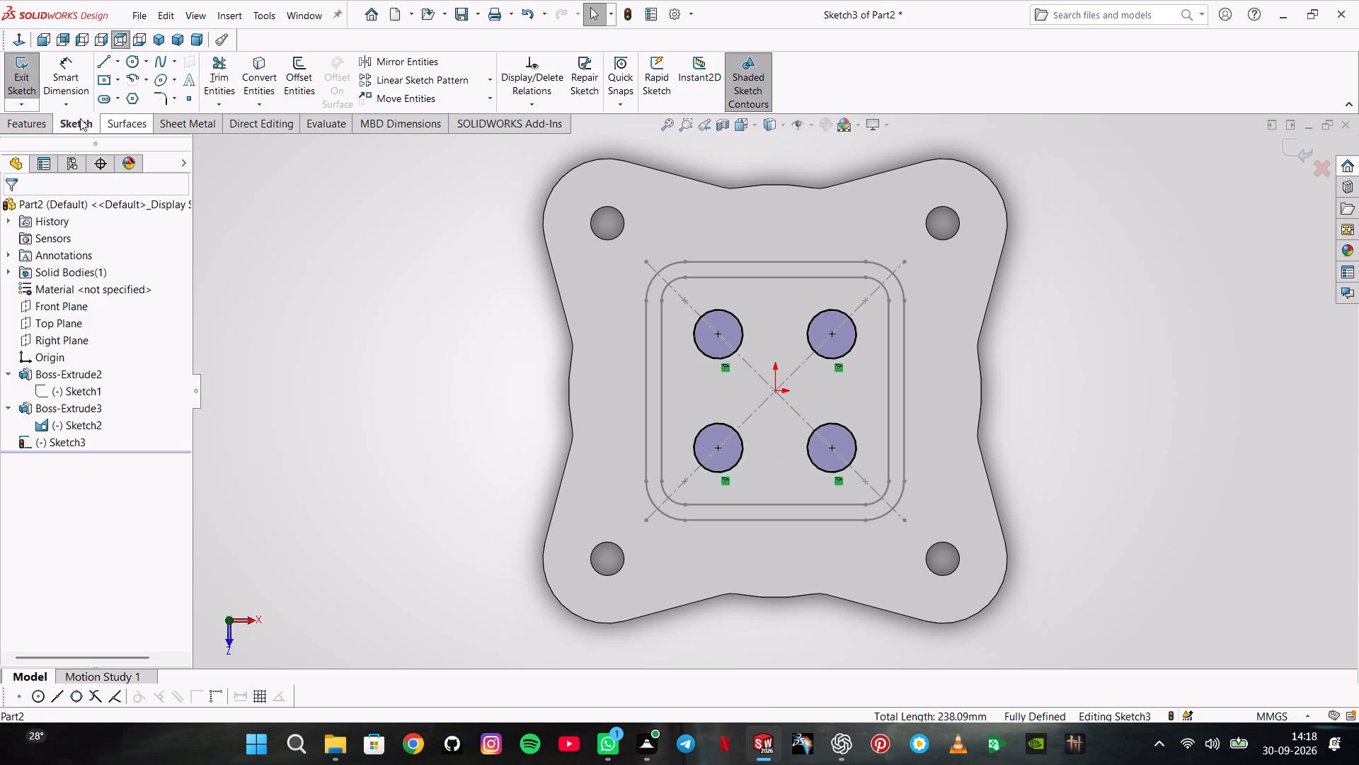
Extrude-cut the four converted circles through the part with the Through All - Both end condition.
left_click(48, 120)
left_click(77, 86)
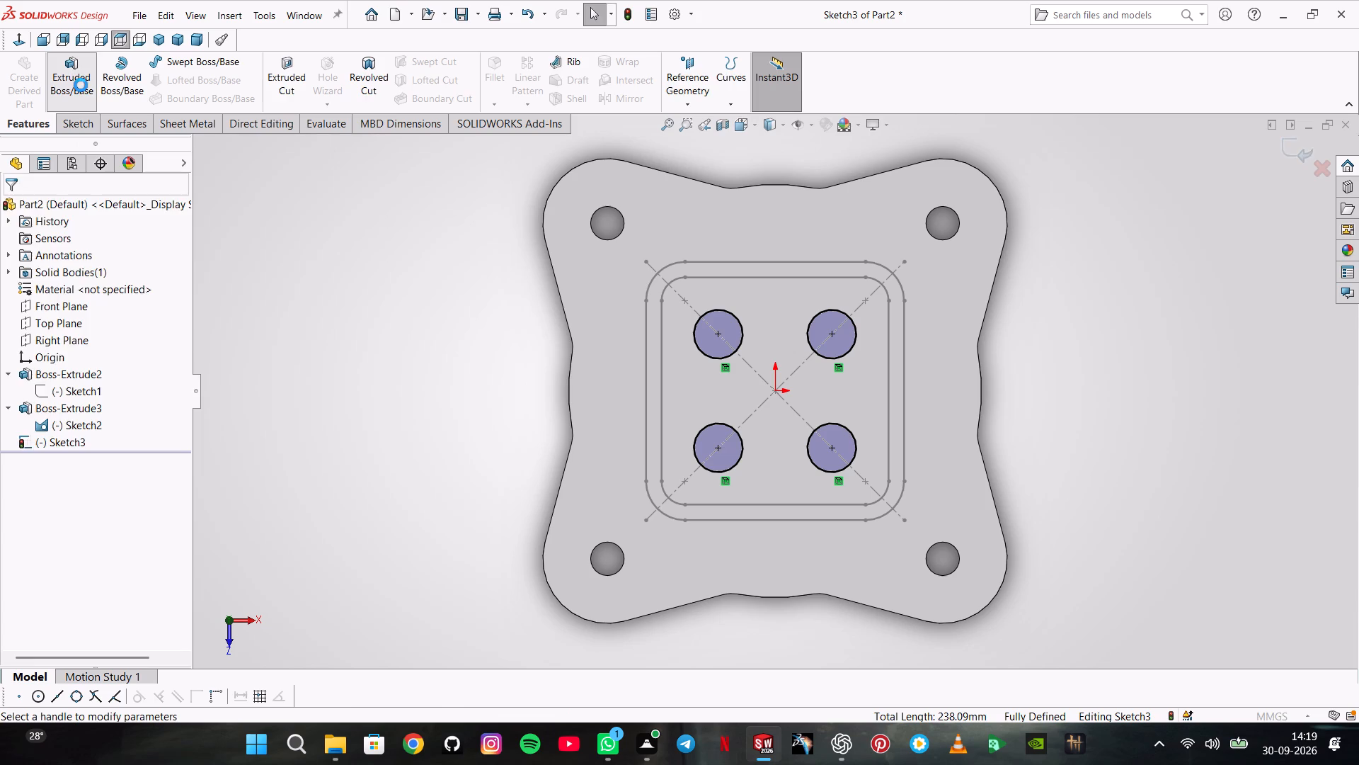
left_click(41, 209)
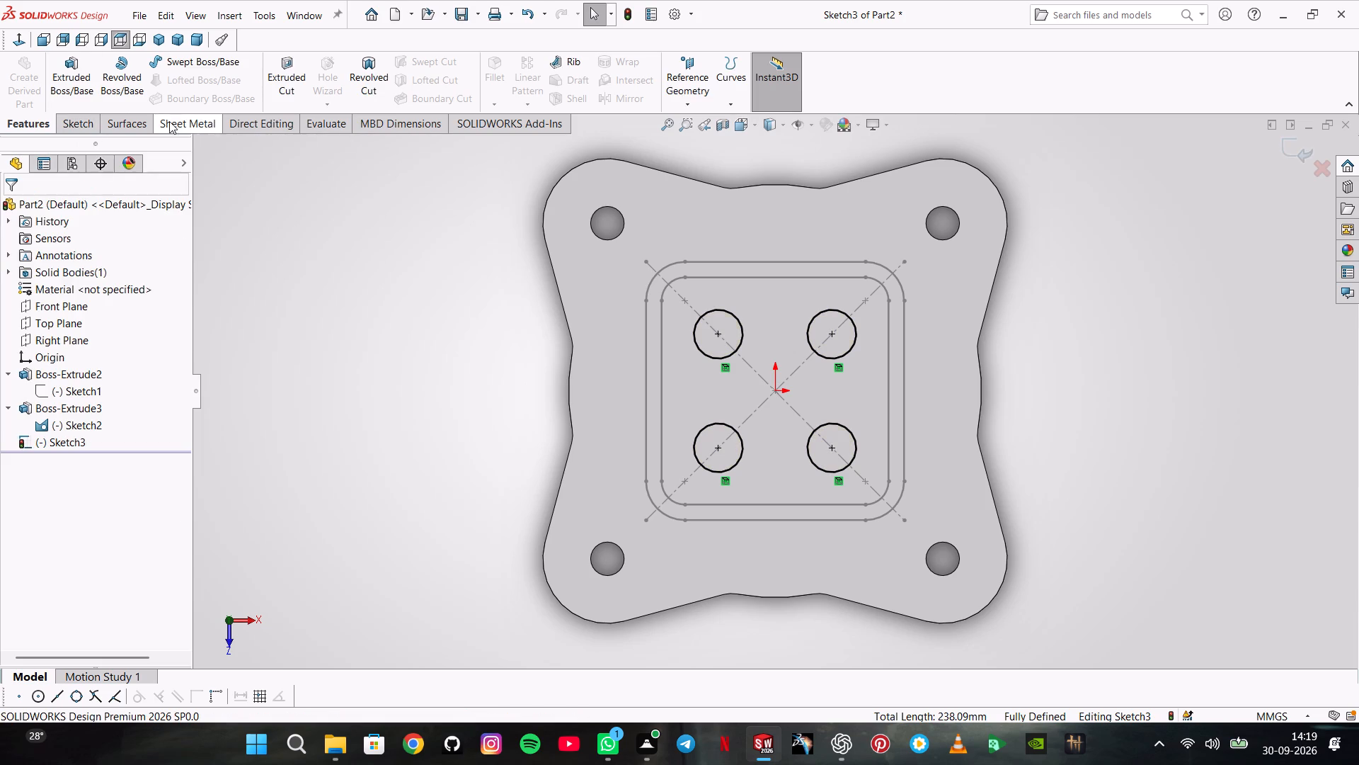
left_click(294, 70)
middle_click_drag(445, 432, 446, 170)
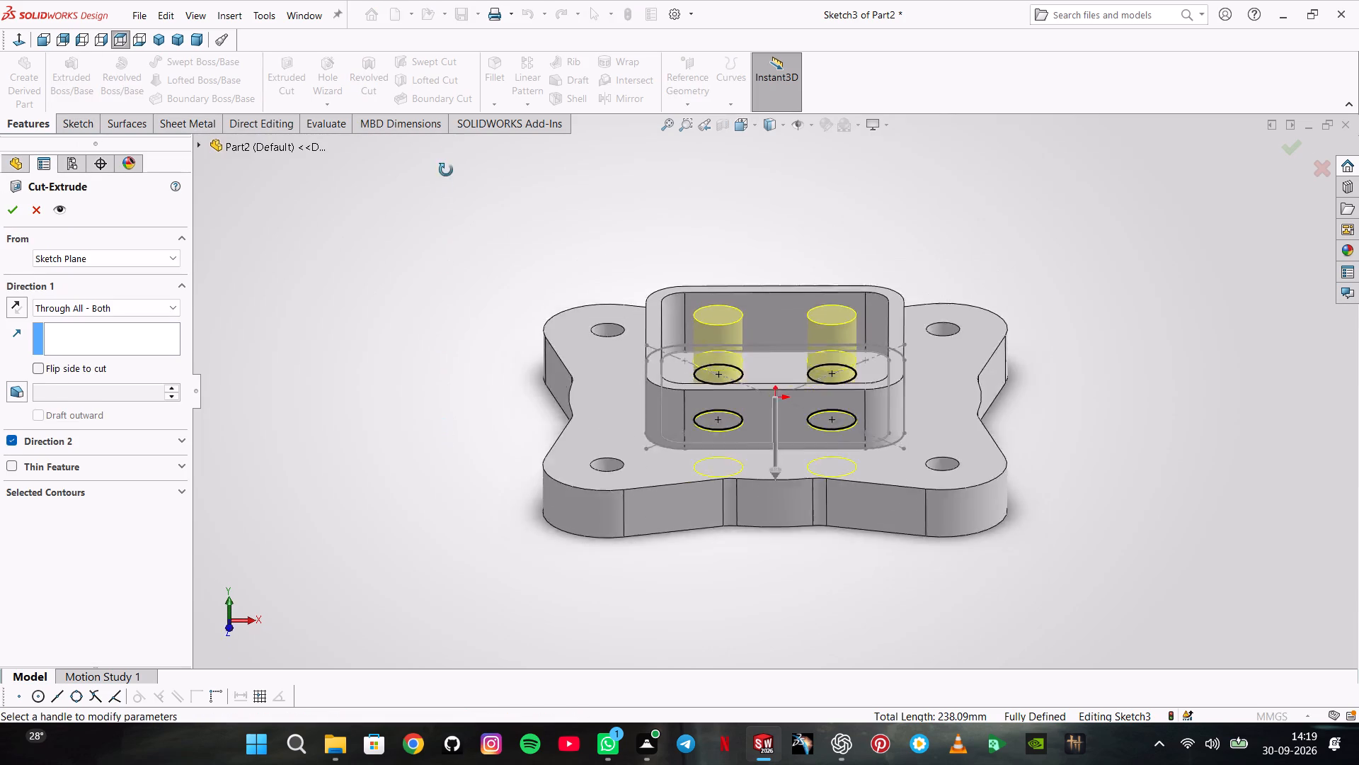
middle_click_drag(446, 170, 449, 140)
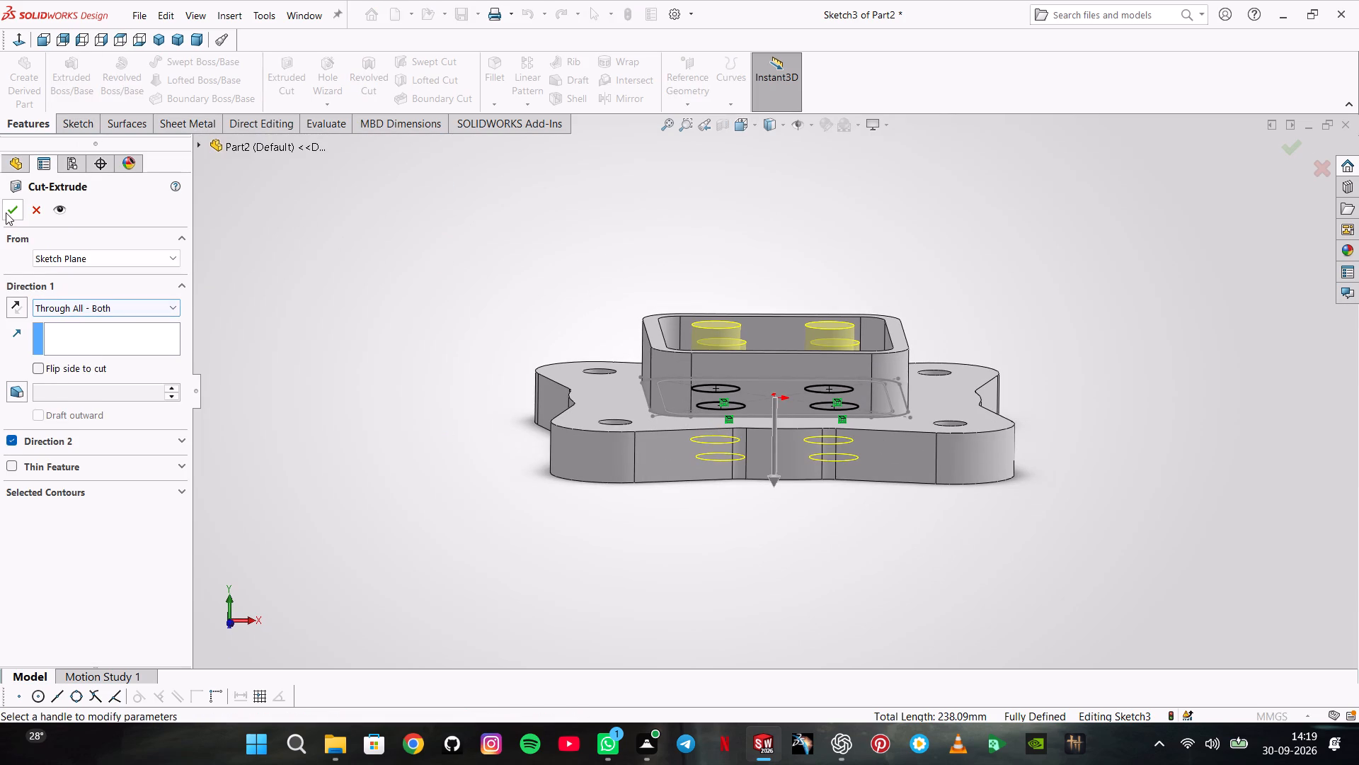
left_click(6, 212)
left_click(380, 218)
Hide the rim's sketch.
middle_click_drag(404, 237, 428, 478)
scroll(406, 240, "down", 1)
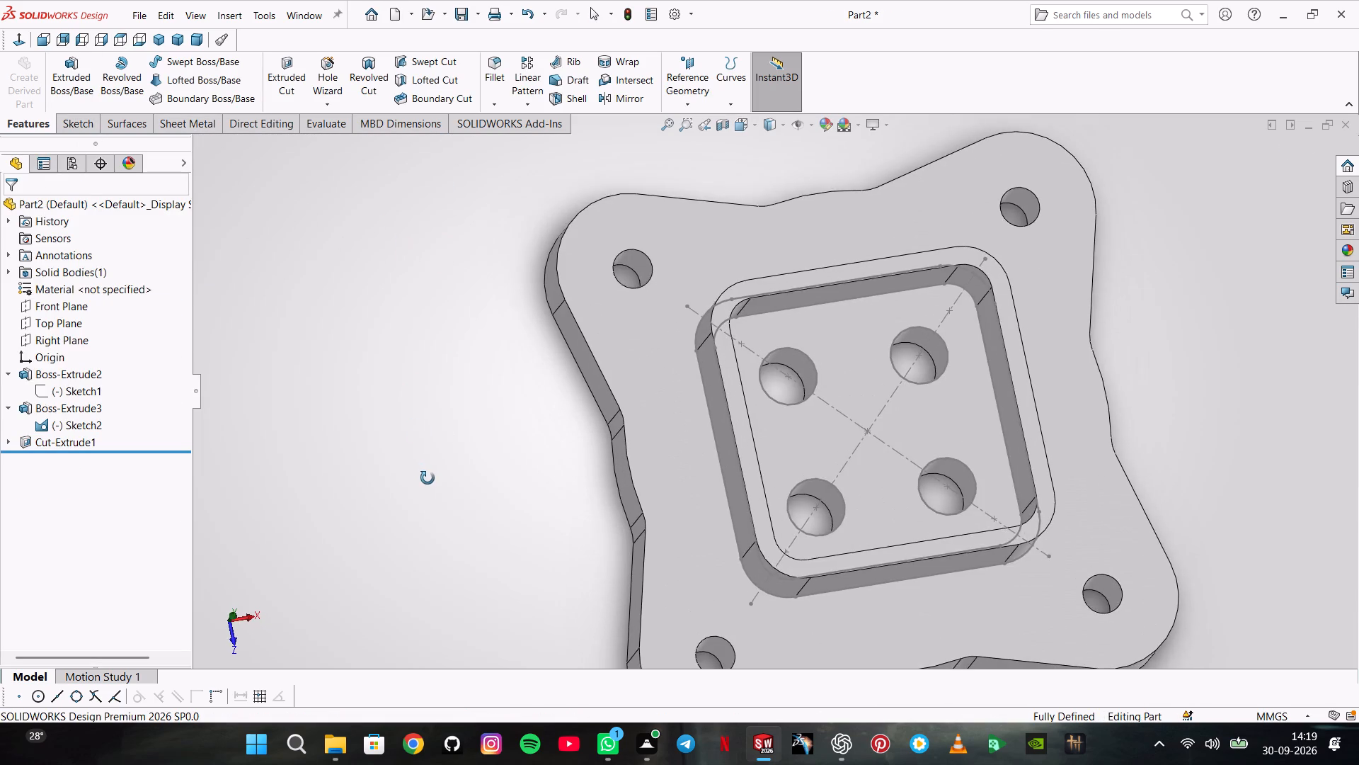
middle_click_drag(428, 478, 428, 469)
scroll(428, 475, "up", 2)
middle_click(461, 477)
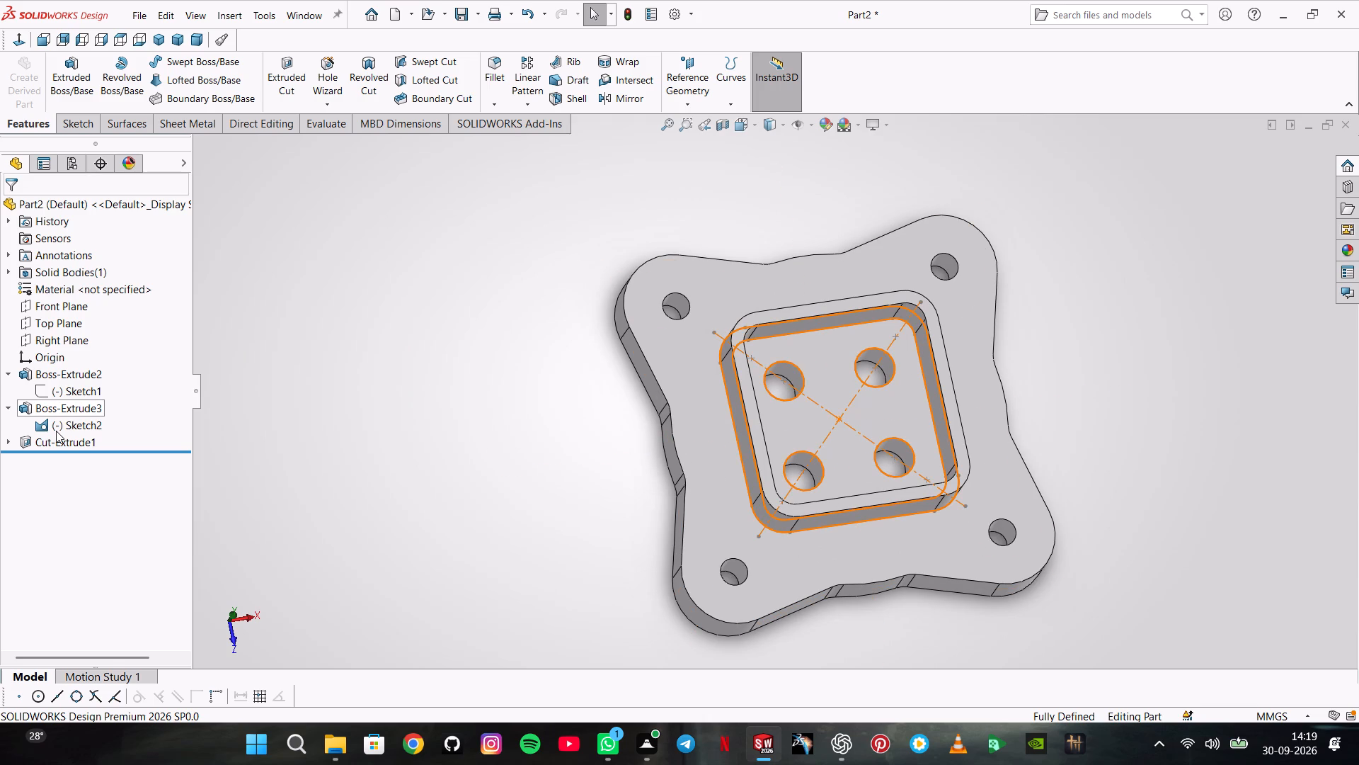
right_click(56, 431)
left_click(79, 412)
left_click(450, 228)
On the plate's bottom face, sketch two concentric circles centred on the origin with radii of about 65 mm and 56 mm.
middle_click_drag(510, 270, 828, 183)
left_click(922, 349)
left_click(982, 310)
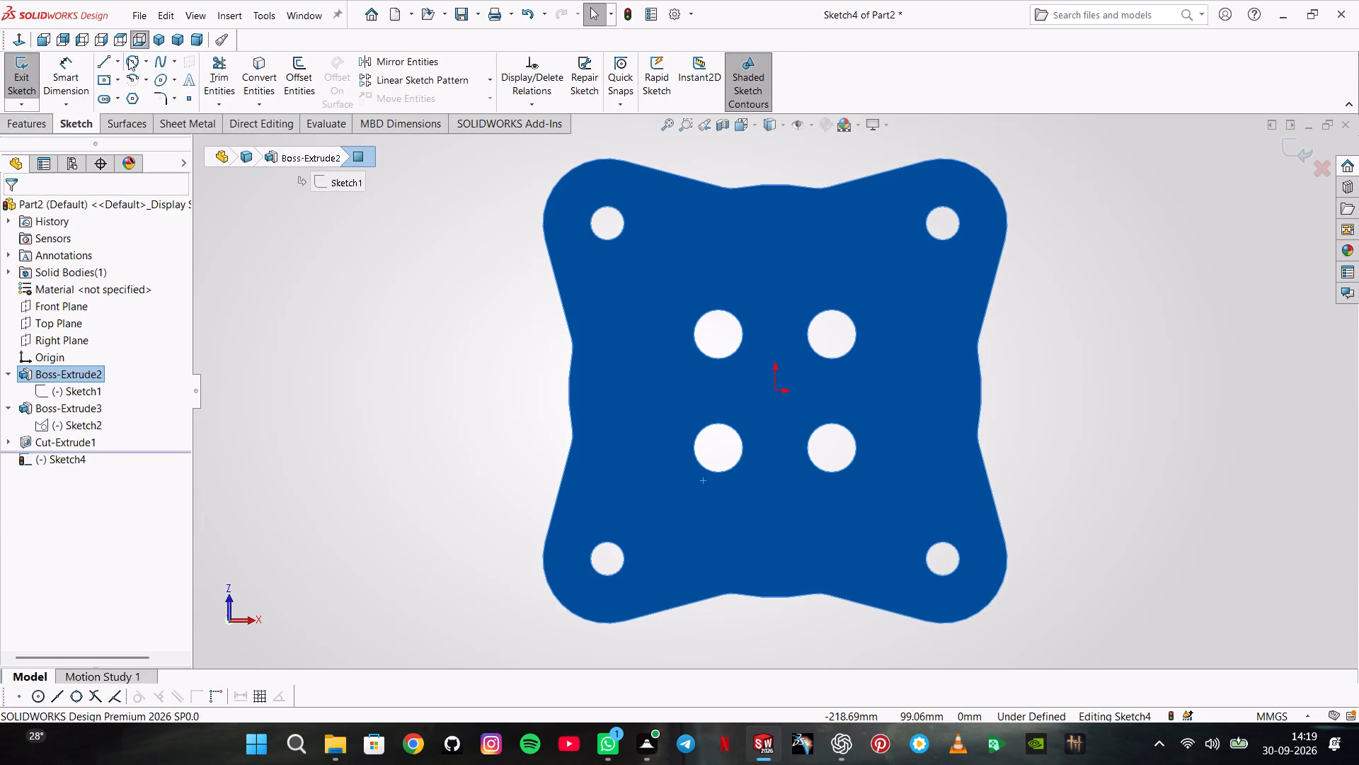
left_click(128, 58)
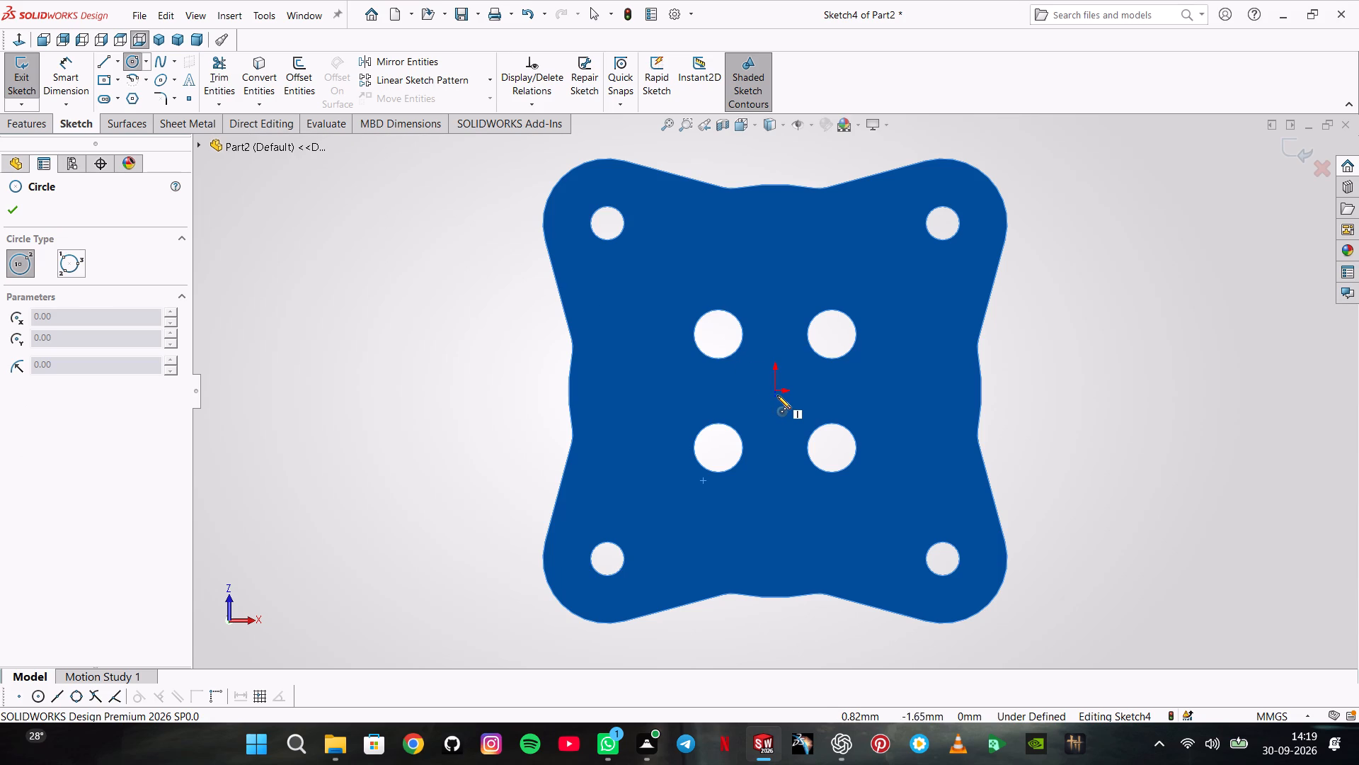
left_click(777, 394)
left_click(861, 533)
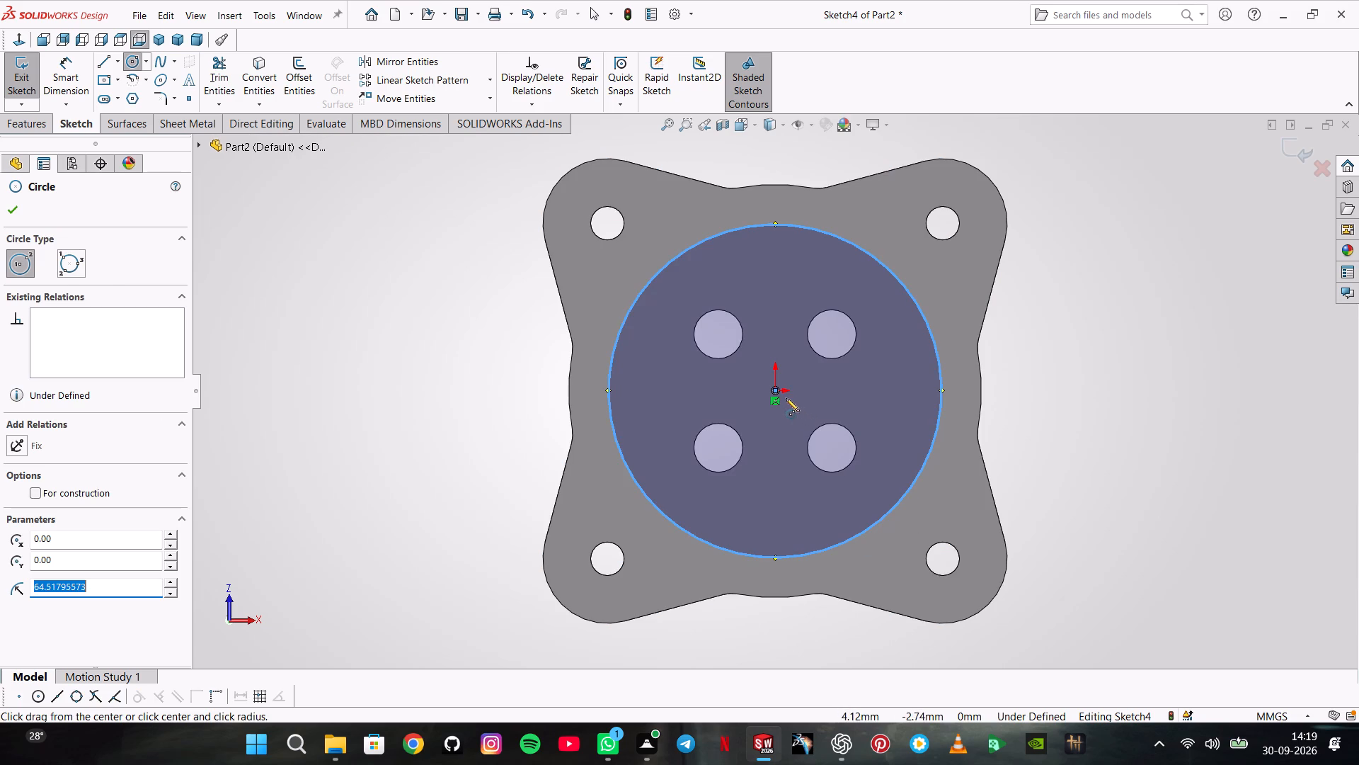
left_click(776, 390)
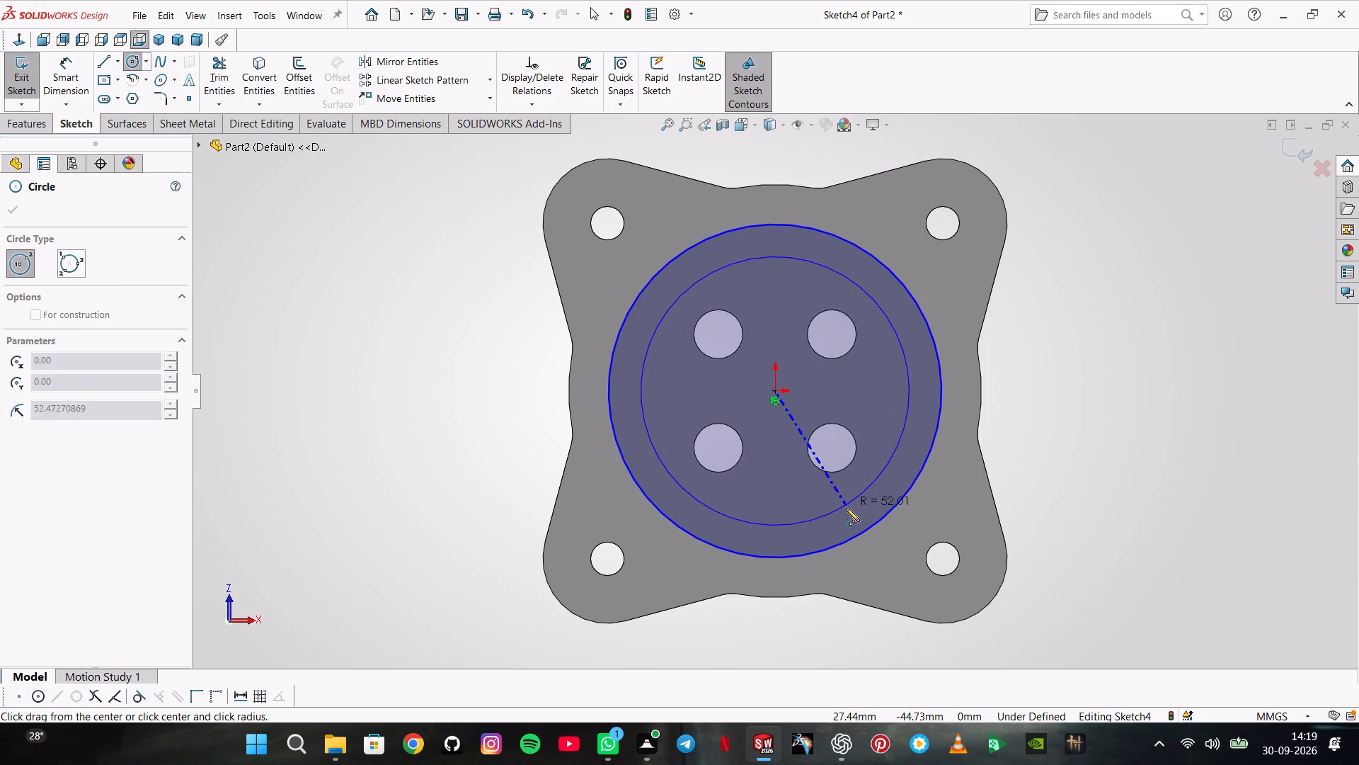
left_click(850, 515)
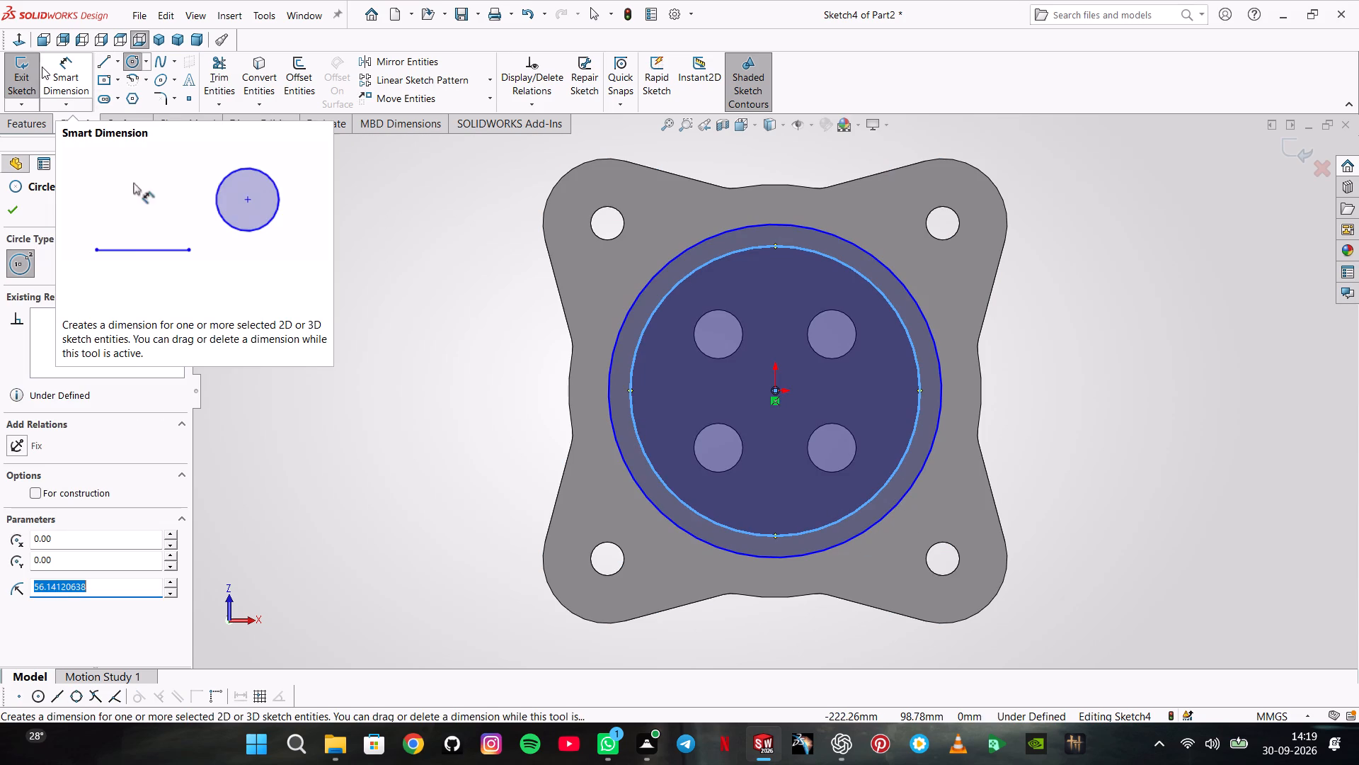
Dimension the larger circle's diameter and set it to 105 mm.
left_click(74, 63)
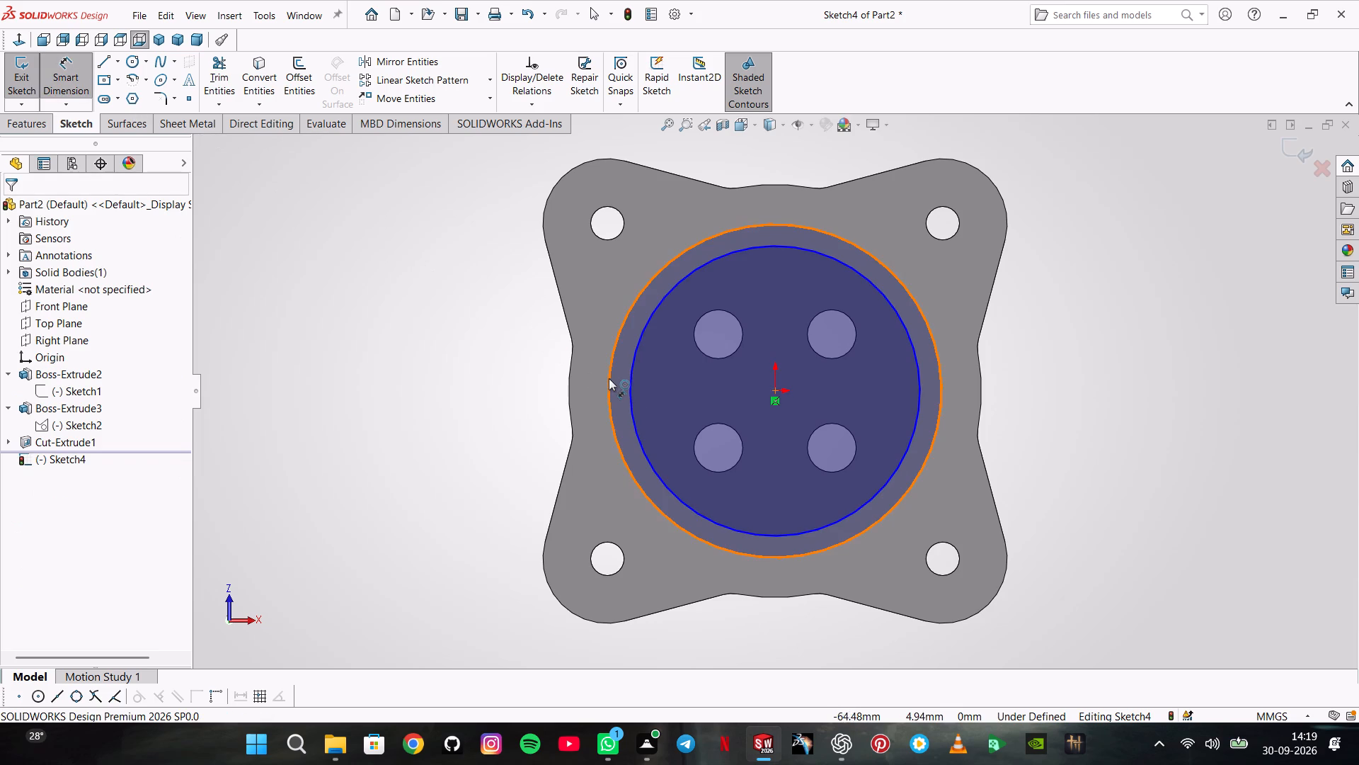
left_click(609, 378)
left_click(425, 367)
type("104")
key("Return")
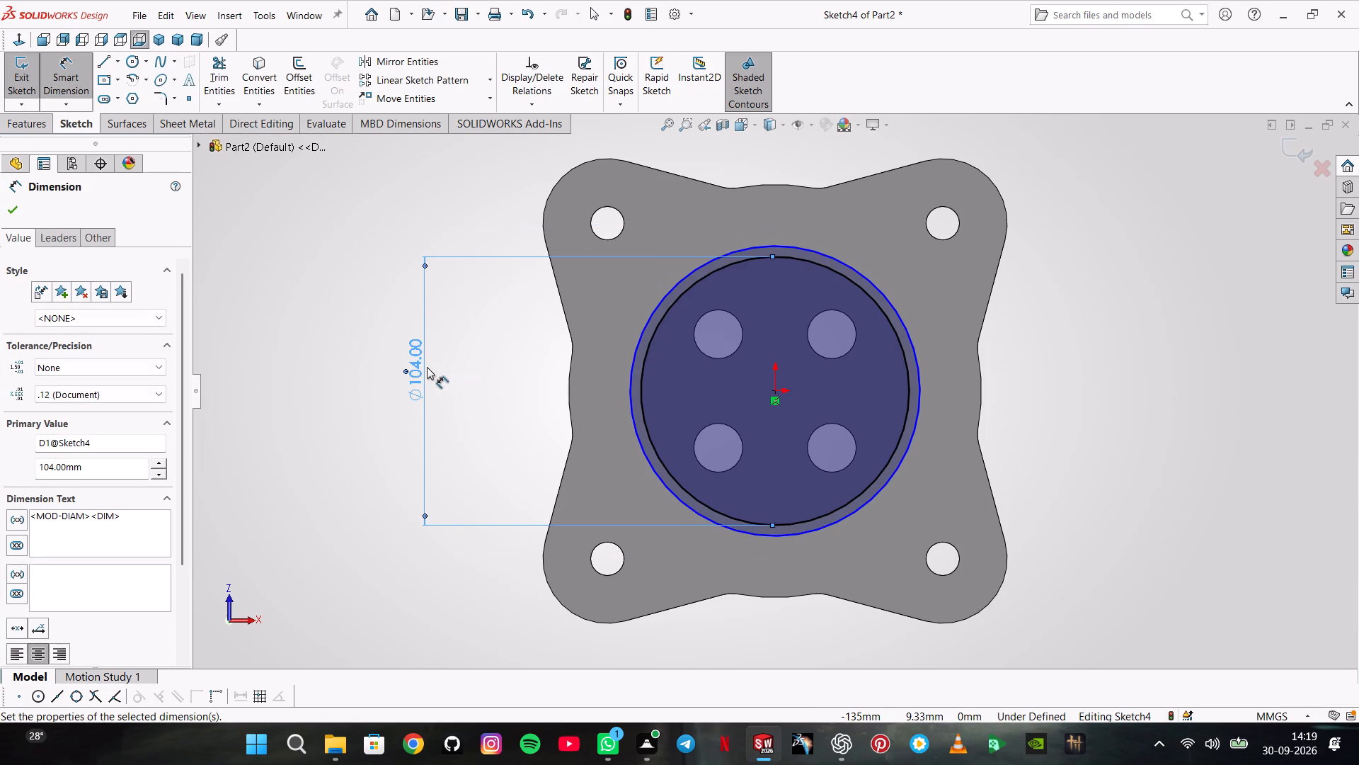
double_click(427, 367)
type("105")
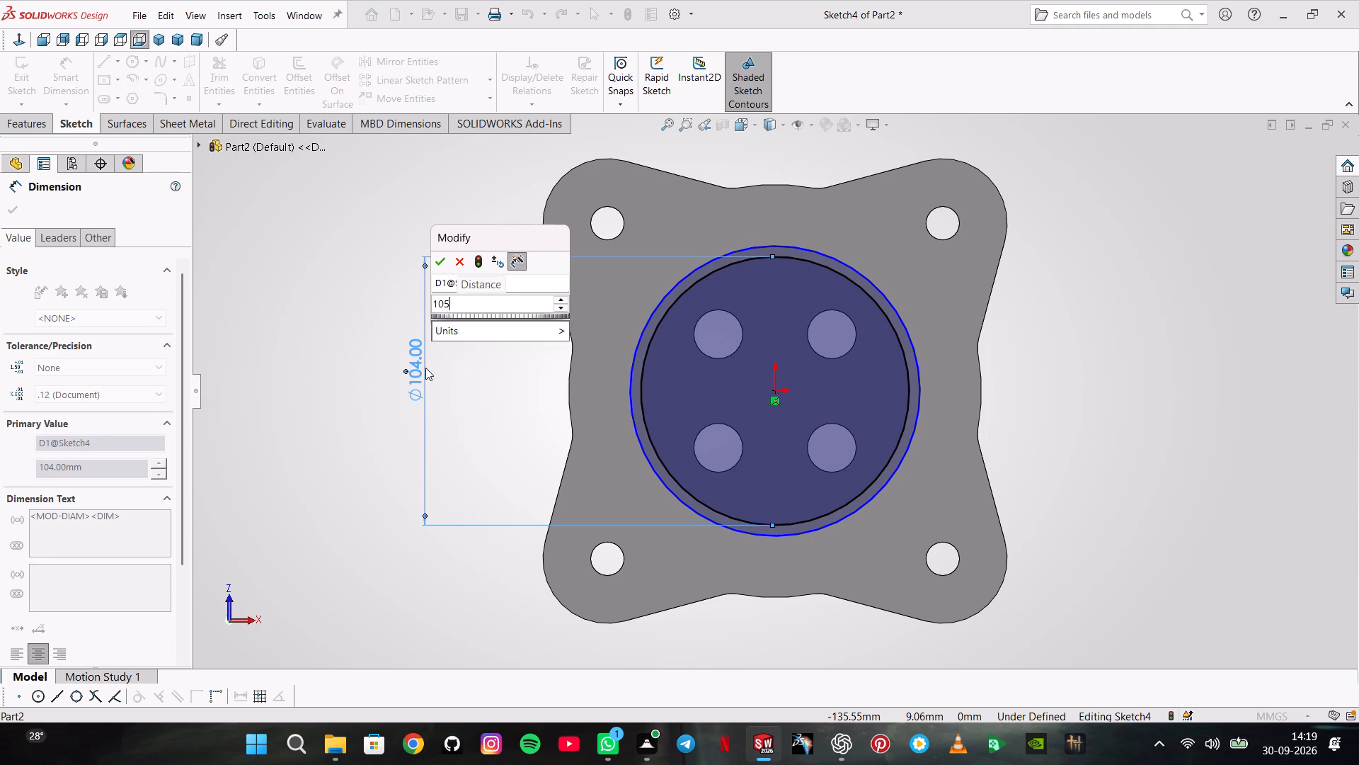
key("Return")
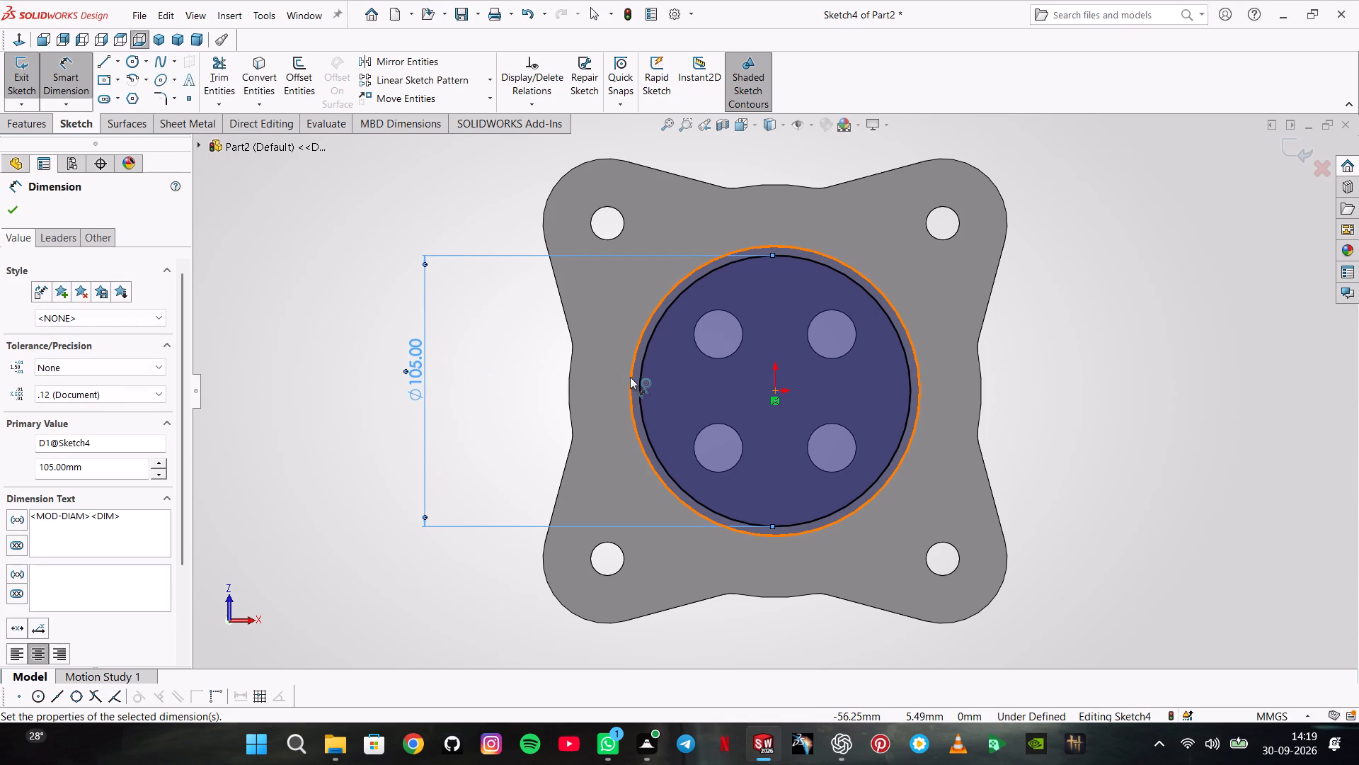
Dimension the other circle's diameter and set it to 145 mm.
left_click(631, 377)
left_click(373, 411)
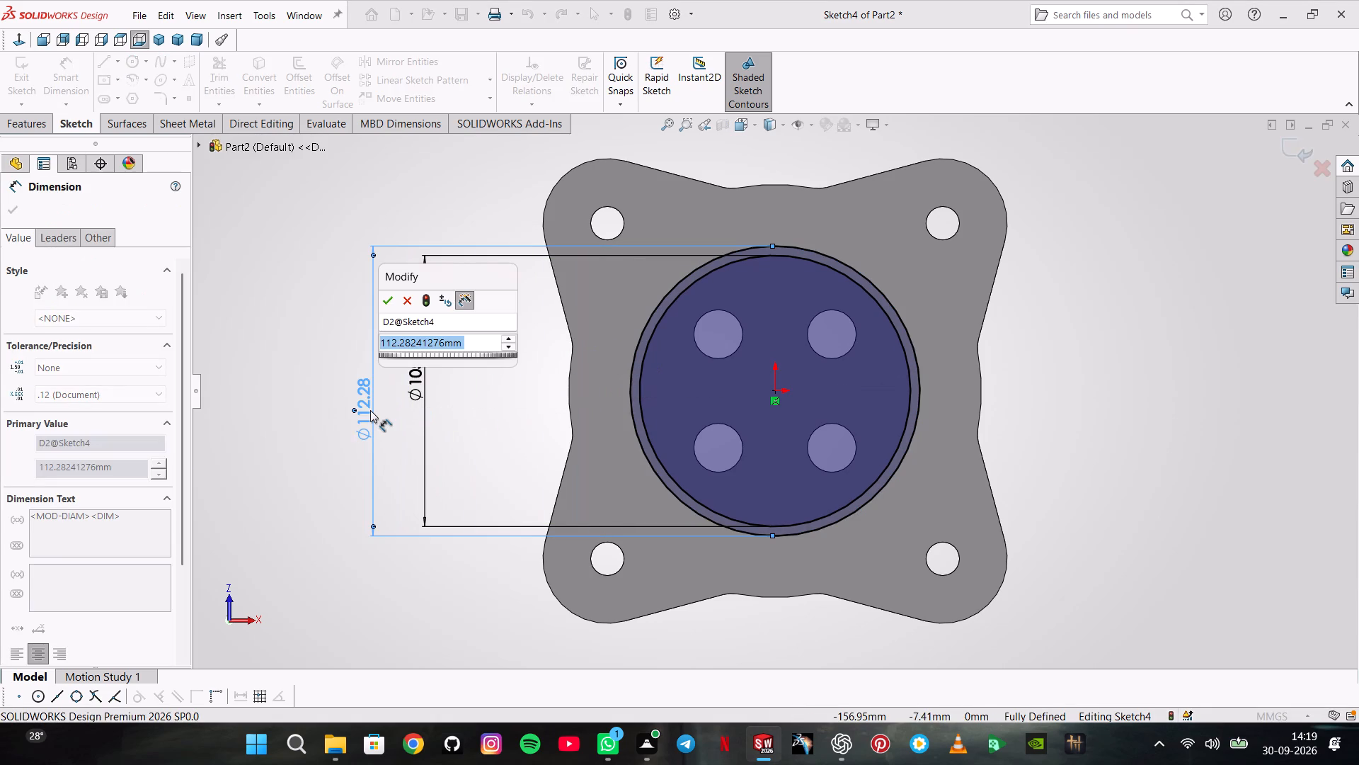
type("145")
key("Return")
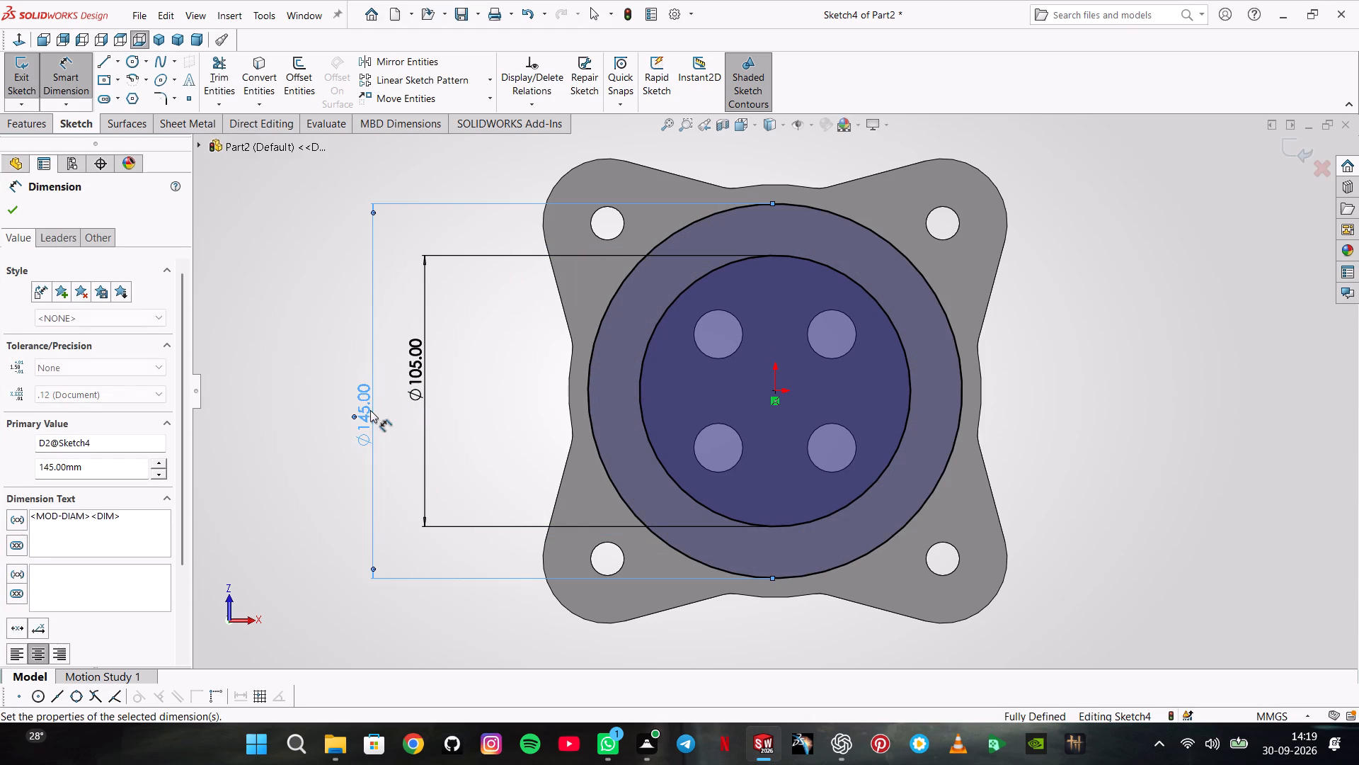
left_click(13, 200)
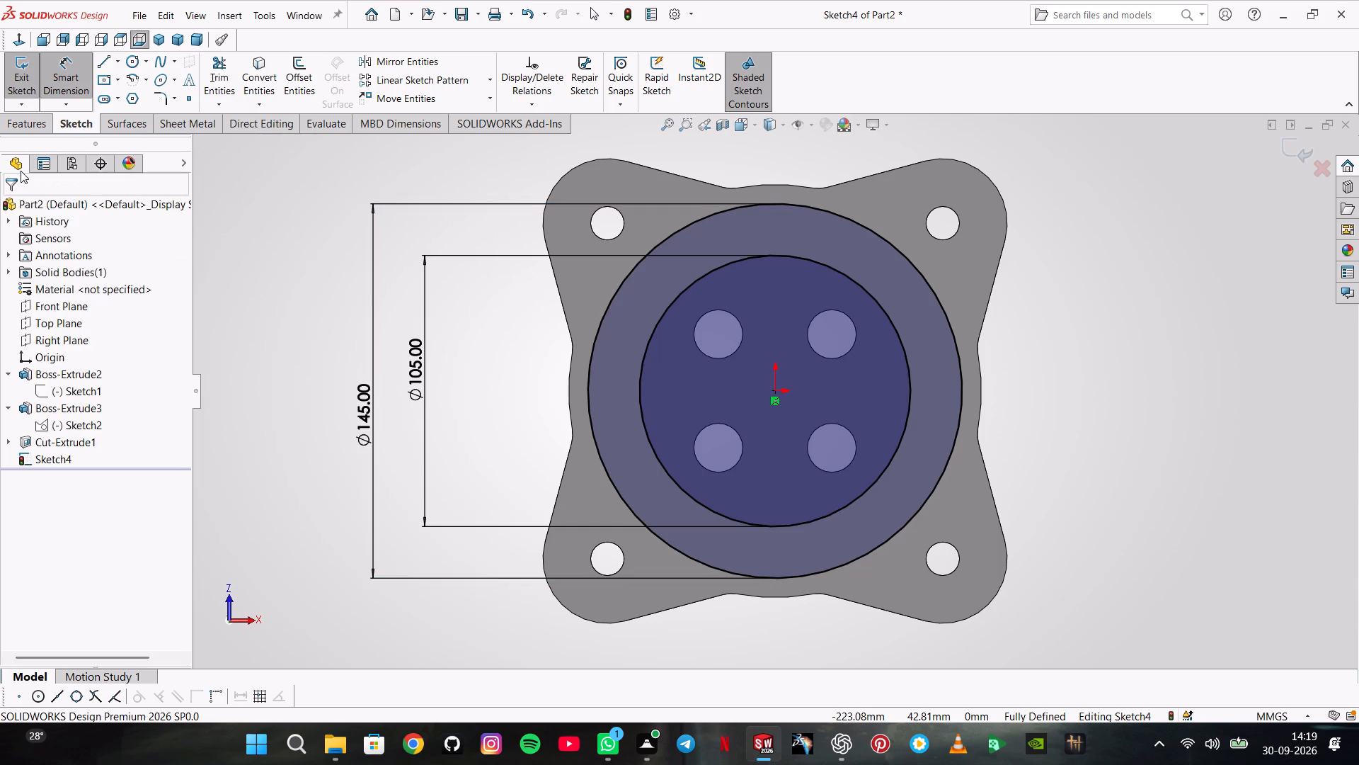
Extrude-cut the ring between the two circles into the plate's bottom face, with Direction 1 Blind at 3 mm.
left_click(29, 120)
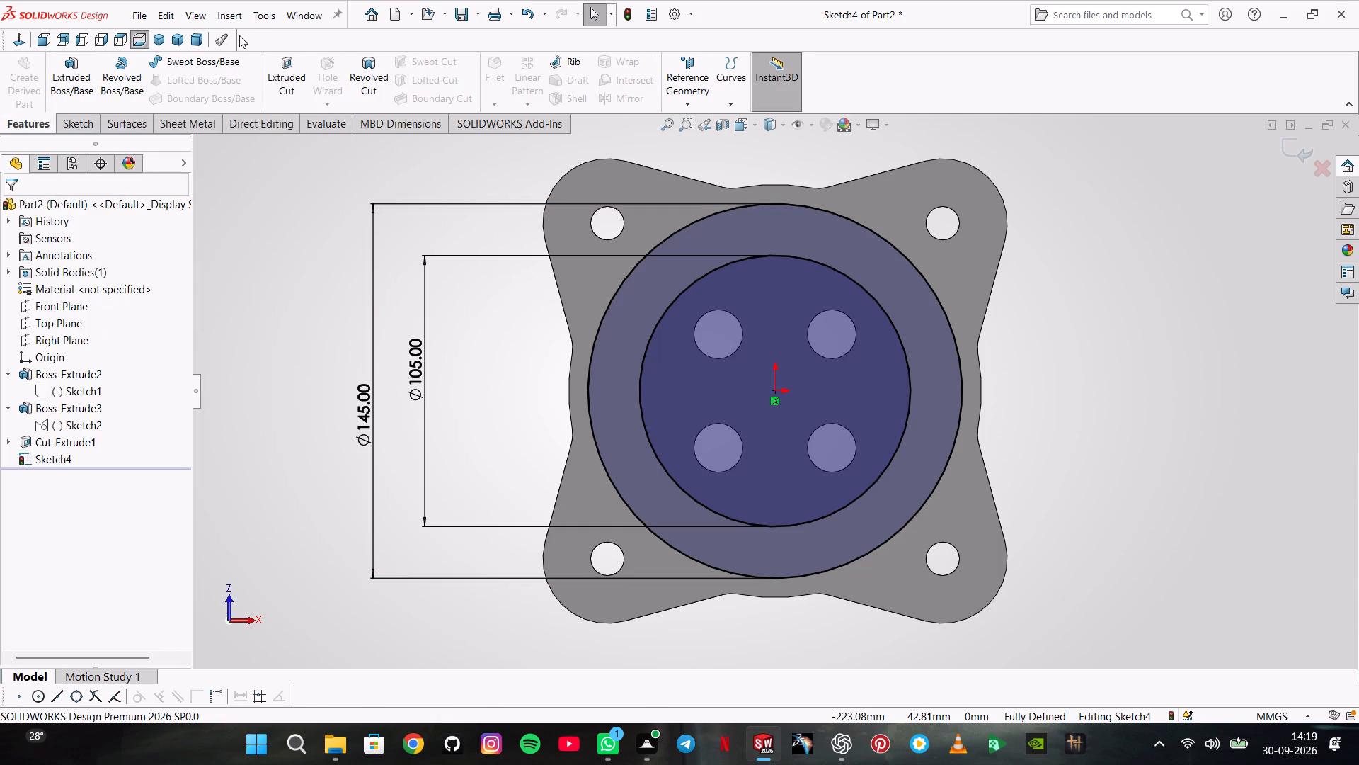
left_click(281, 59)
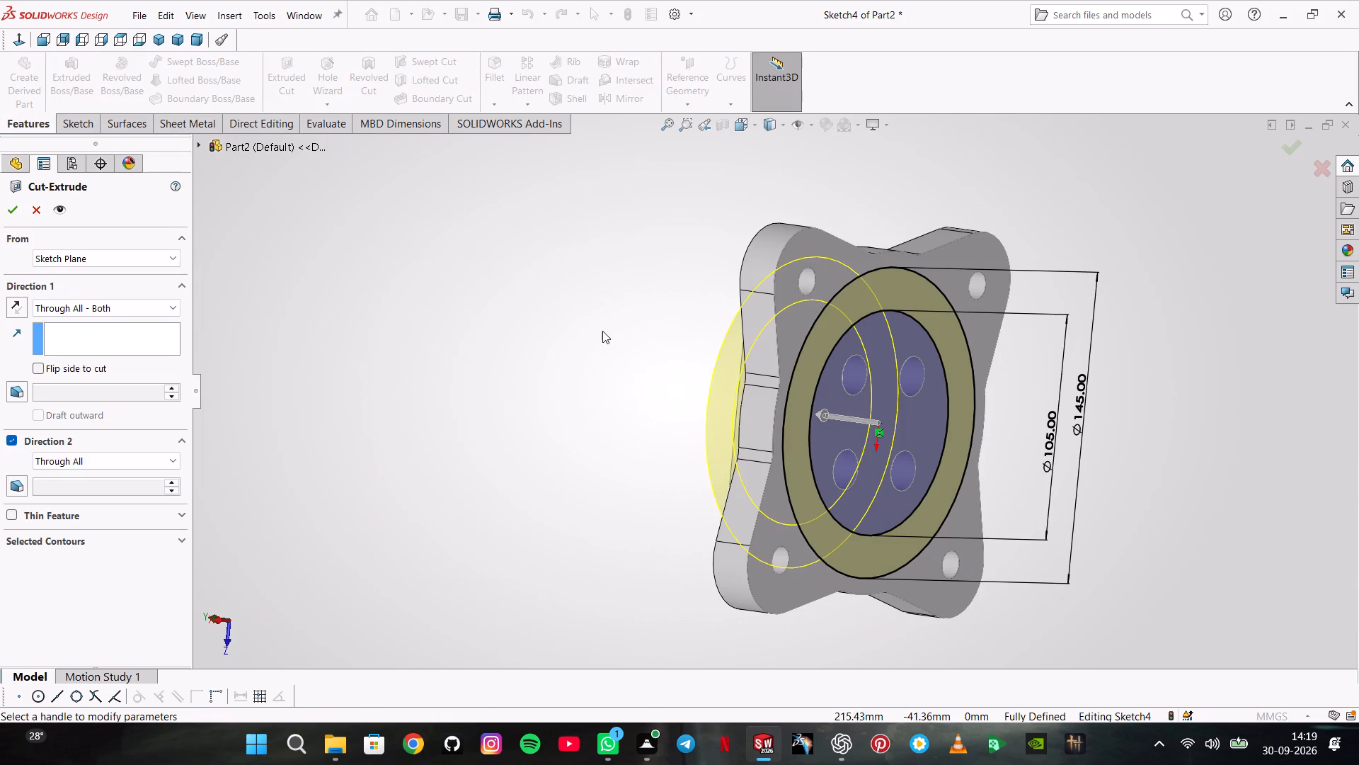
left_click(107, 308)
left_click(93, 322)
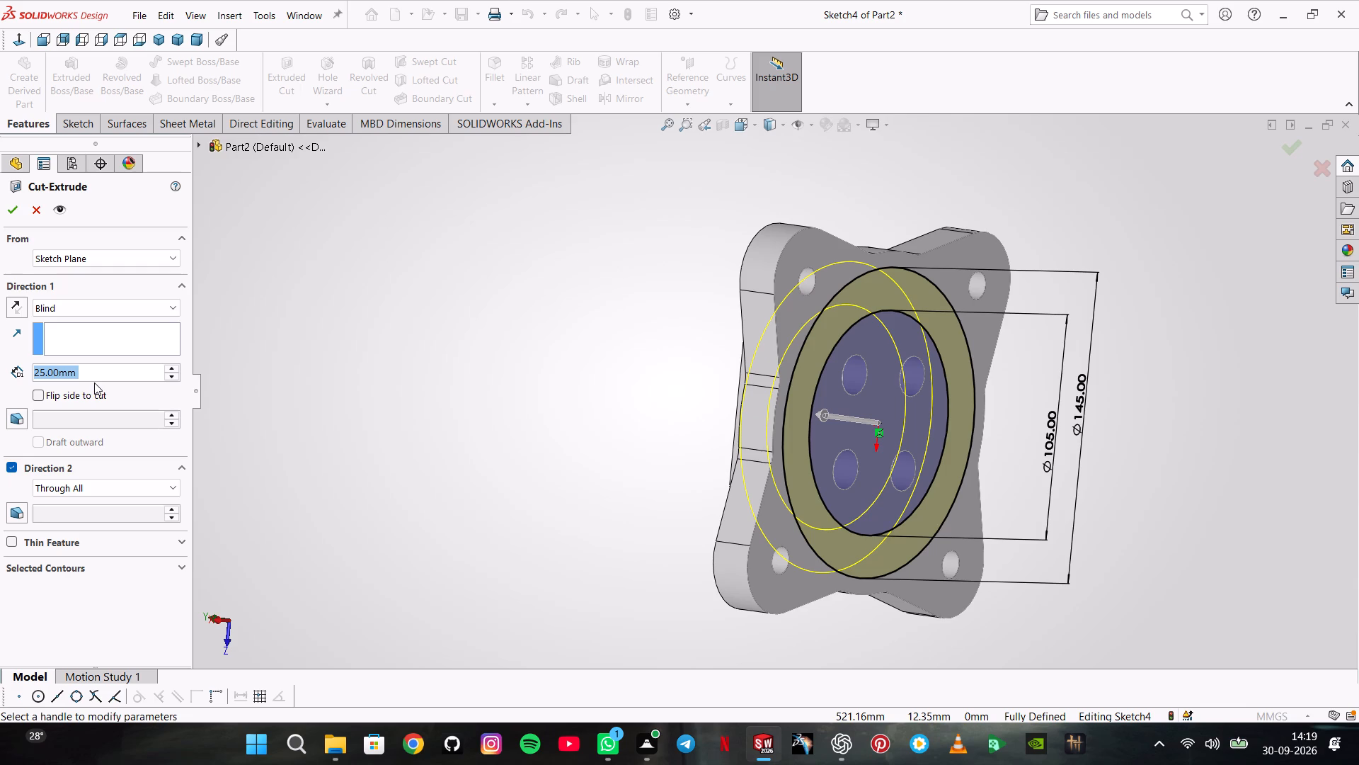
key("3")
key("Return")
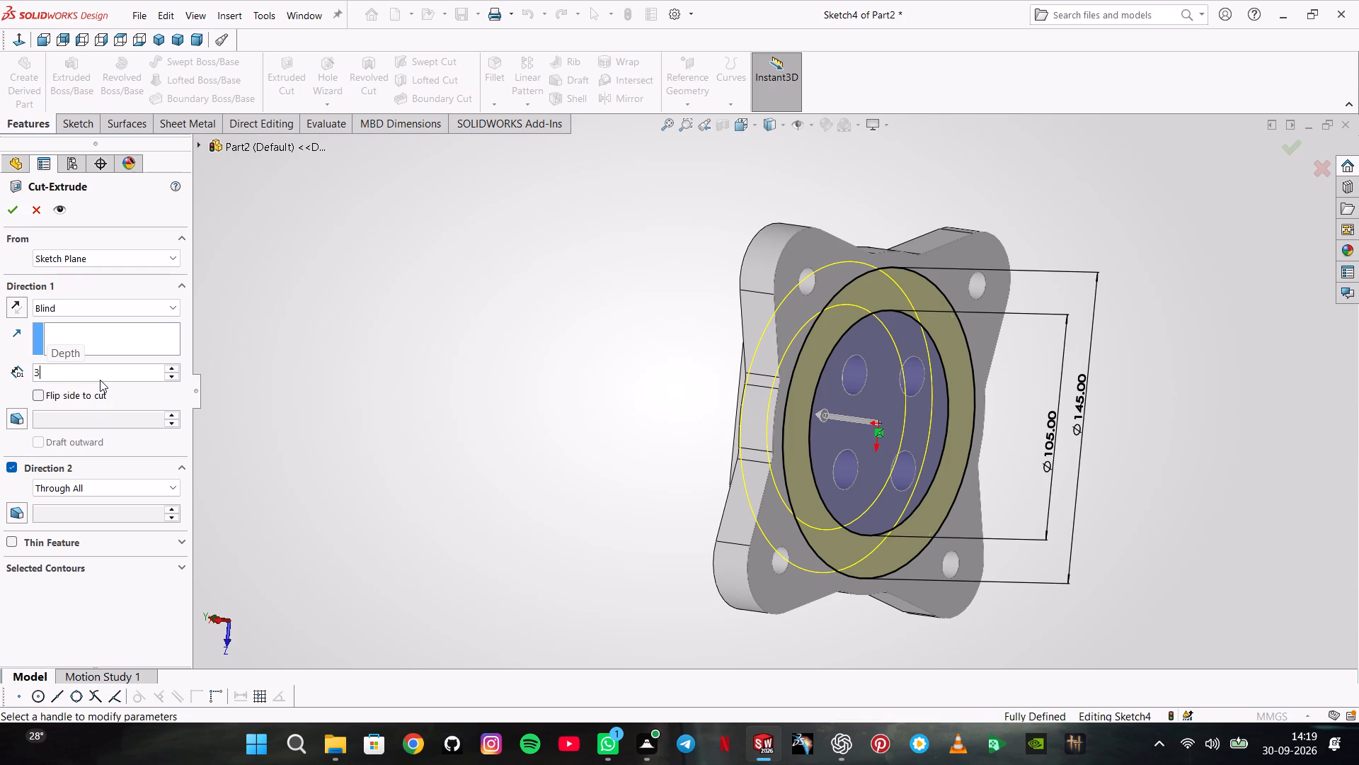
key("Return")
left_click(362, 323)
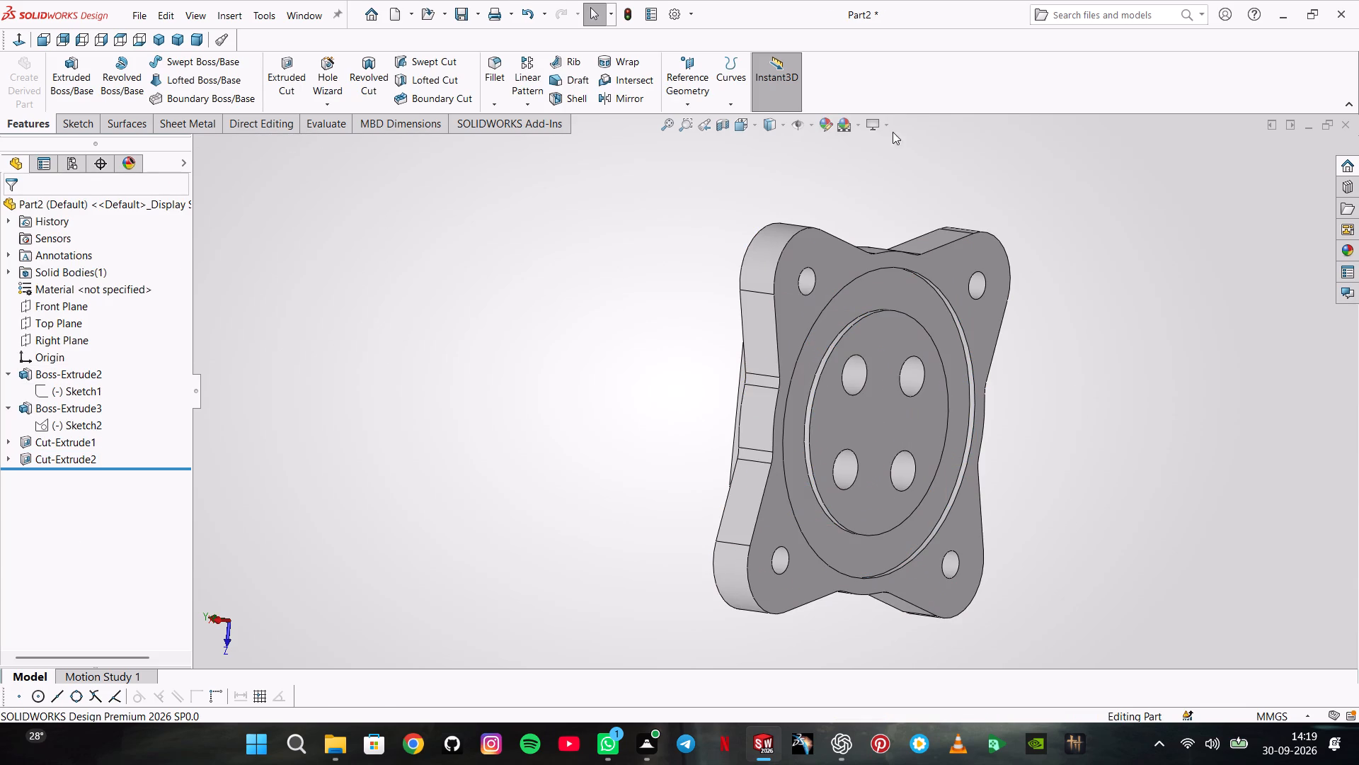
Apply the Warehouse scene to the model.
left_click(863, 123)
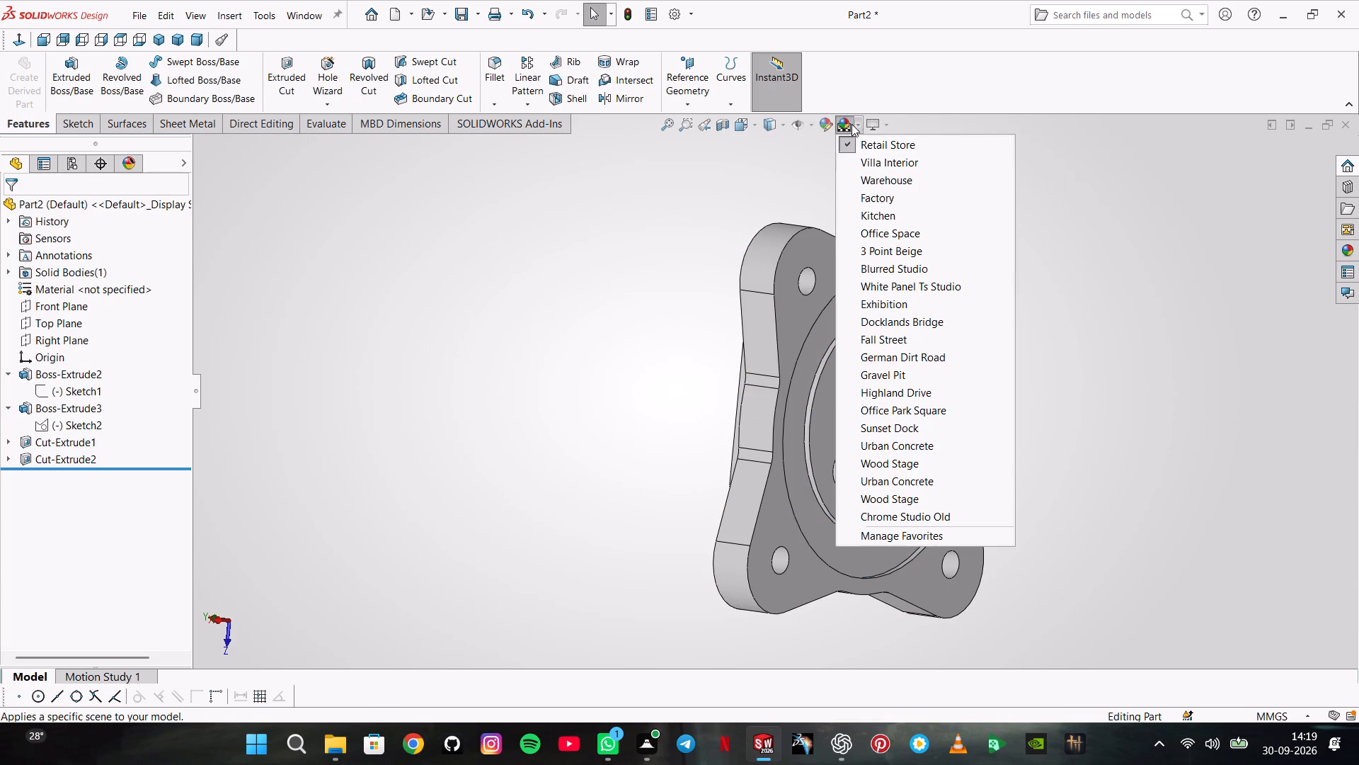
left_click(859, 180)
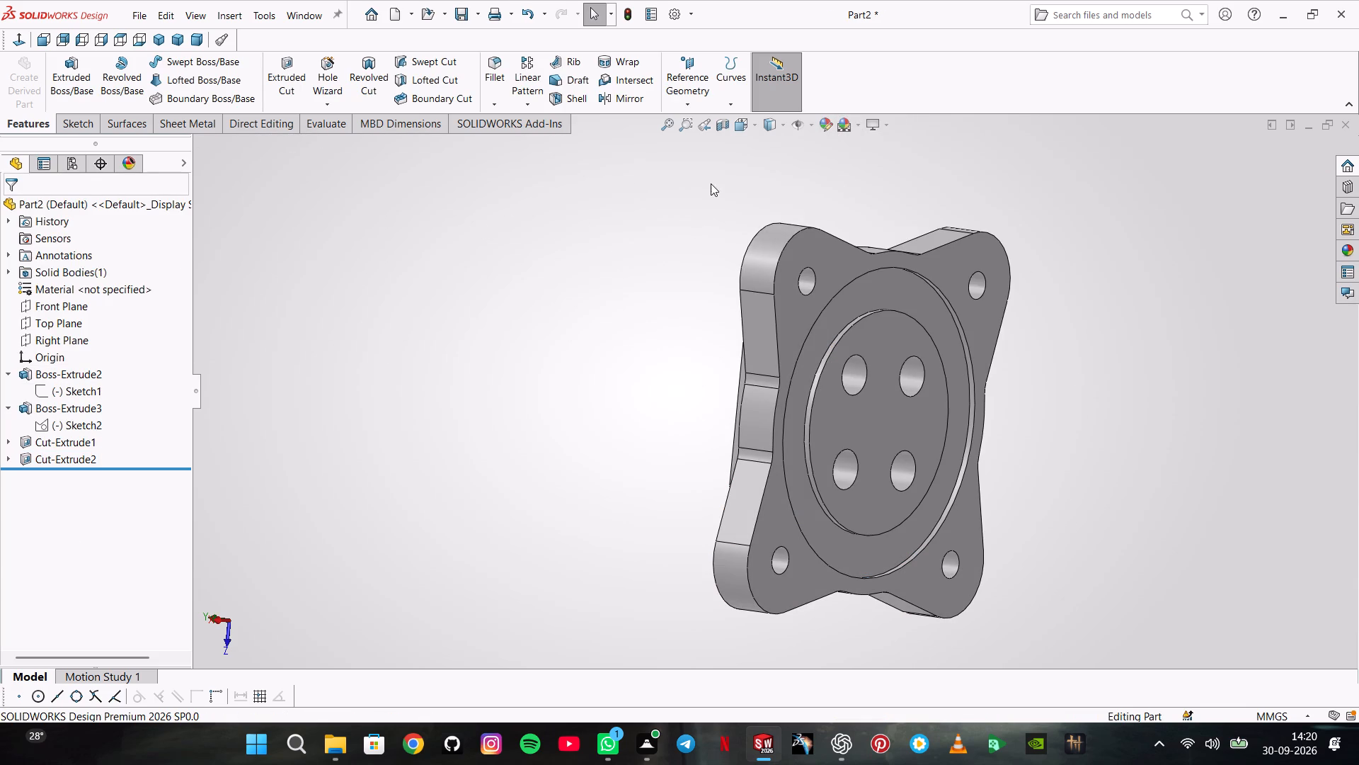
Save the part in isometric view as a SOLIDWORKS Part named Part6 in the LEVEL4 folder.
middle_click_drag(710, 187, 749, 216)
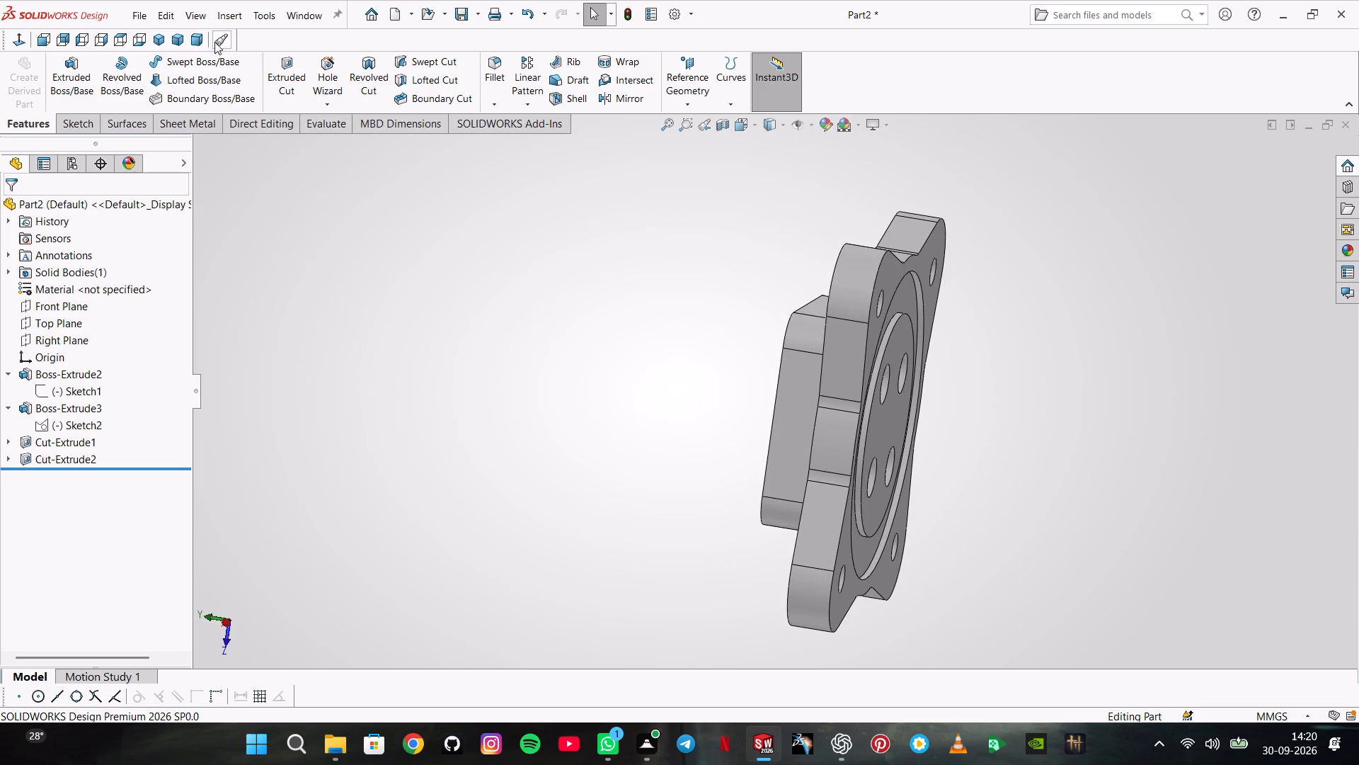
left_click(159, 40)
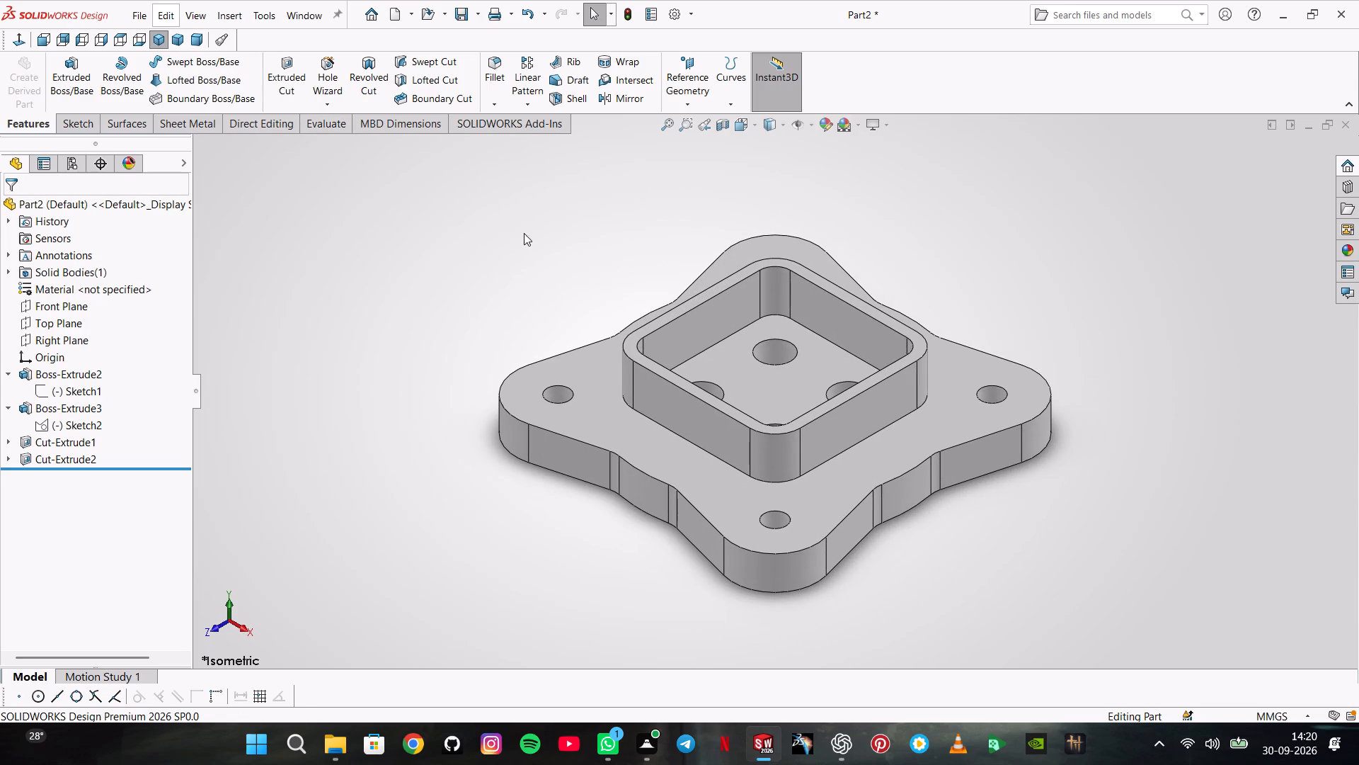
left_click(465, 17)
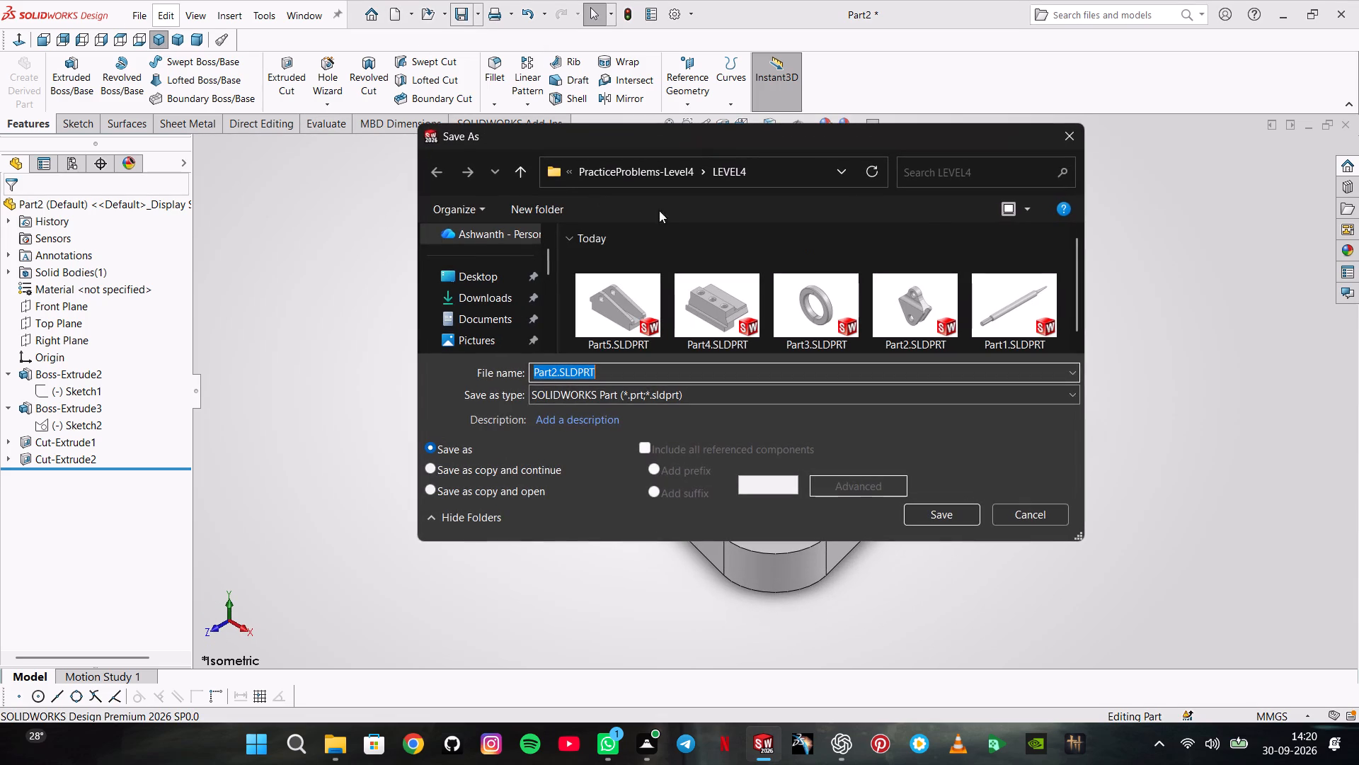
left_click(810, 399)
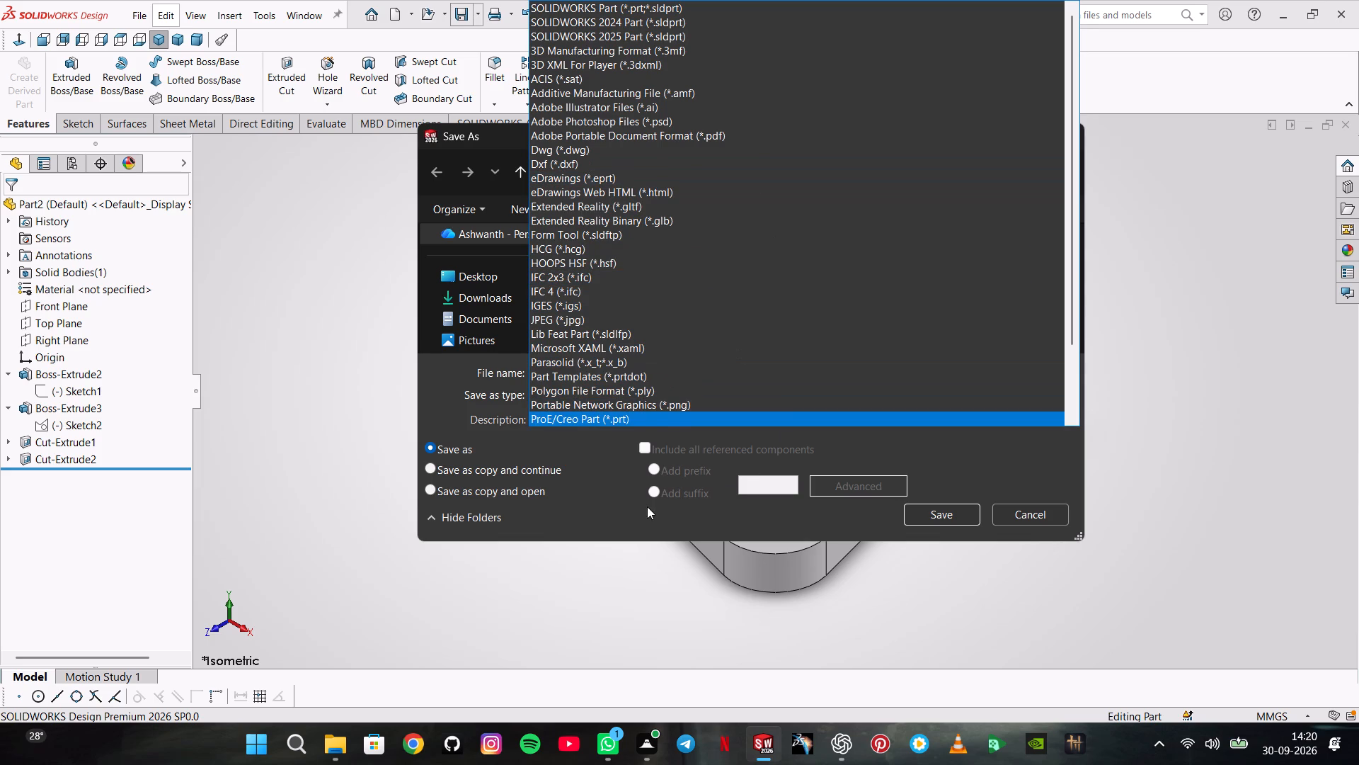
left_click(647, 506)
left_click(555, 370)
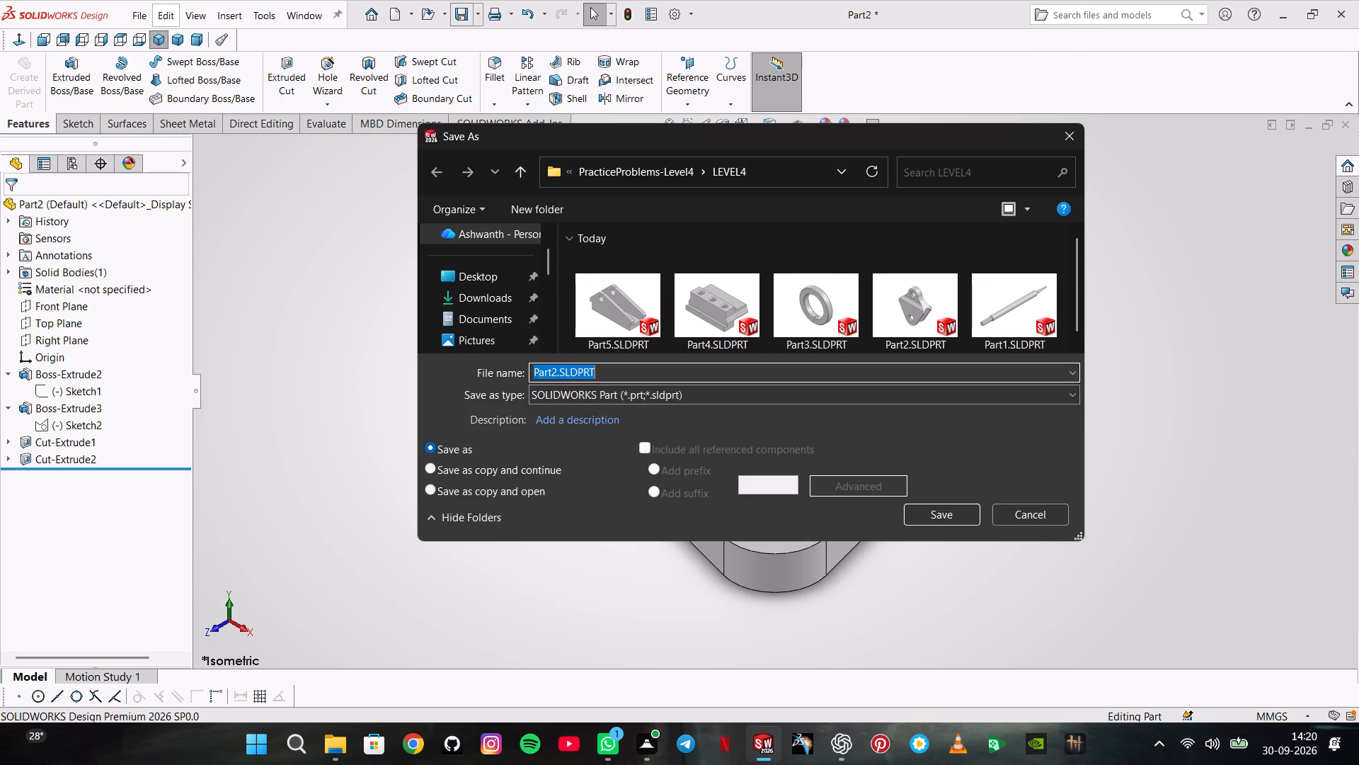
left_click(556, 367)
key("BackSpace")
key("6")
key("Return")
Save the isometric view of the part in Adobe Portable Document Format (*.pdf).
left_click(482, 13)
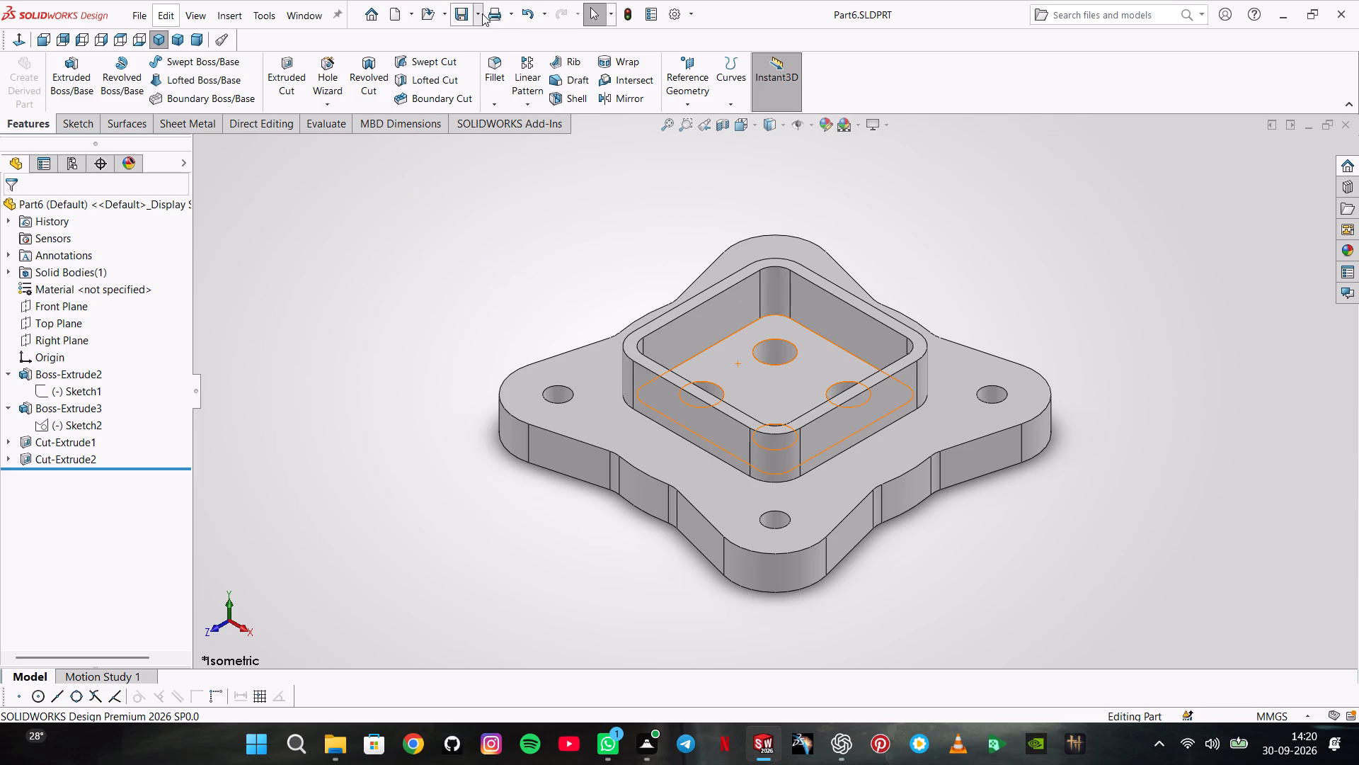
left_click(477, 50)
left_click(696, 400)
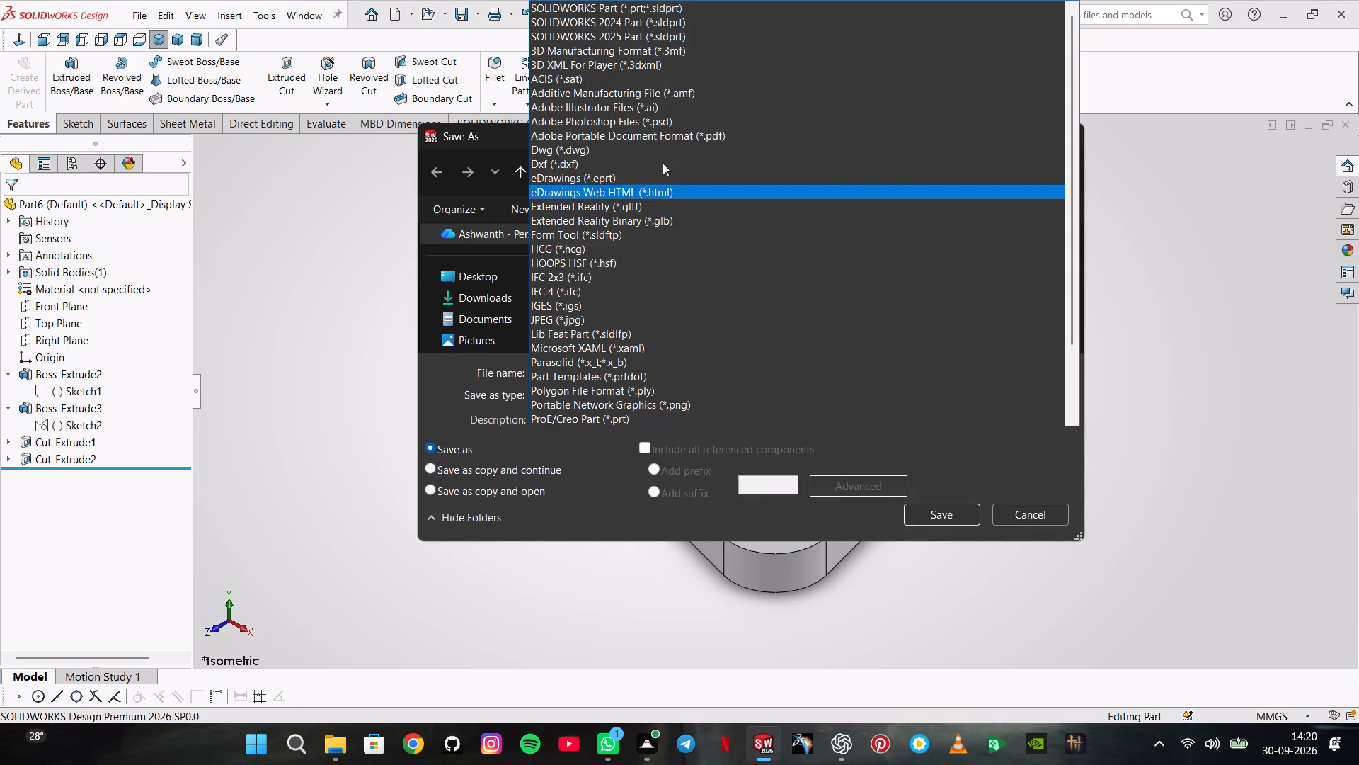
left_click(664, 140)
left_click(956, 545)
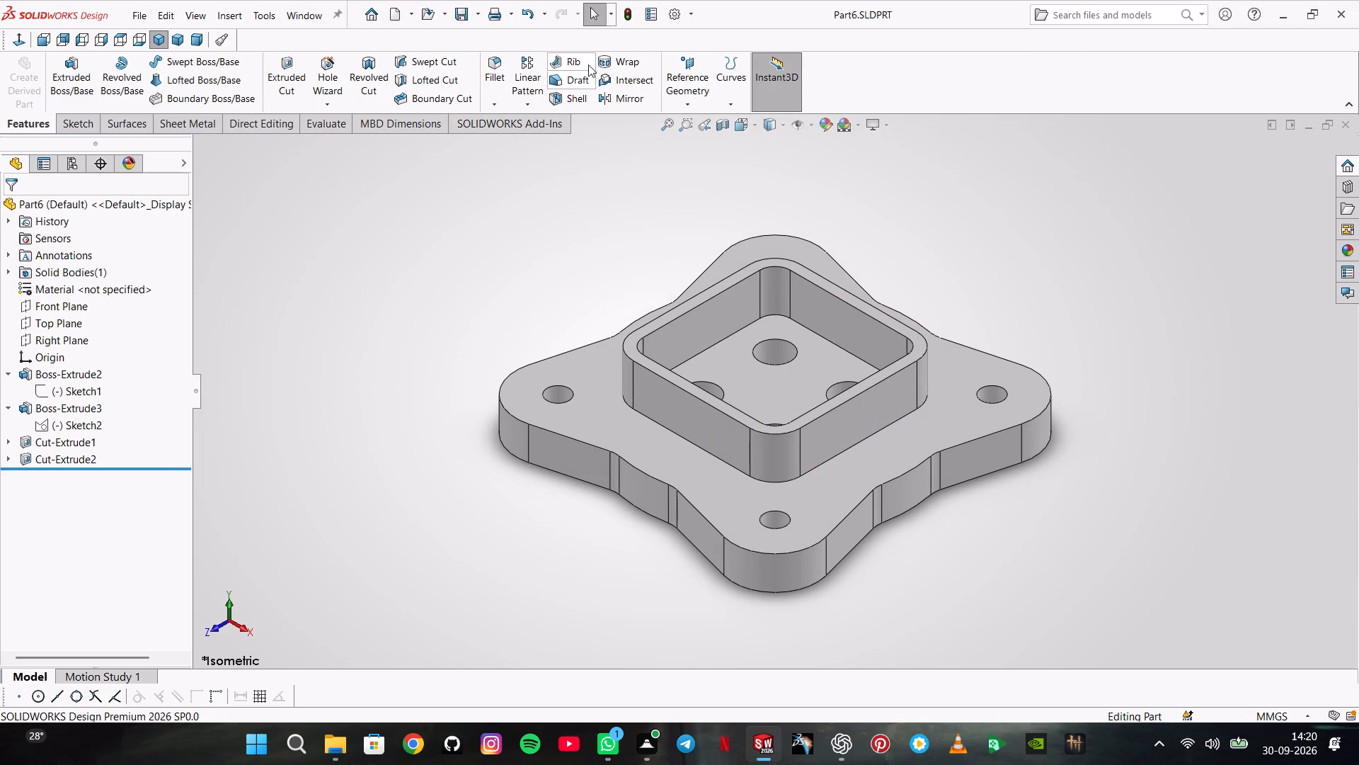
Inspect a planar section of the plate through the Front Plane from the front, then remove the section and restore the isometric view.
left_click(720, 120)
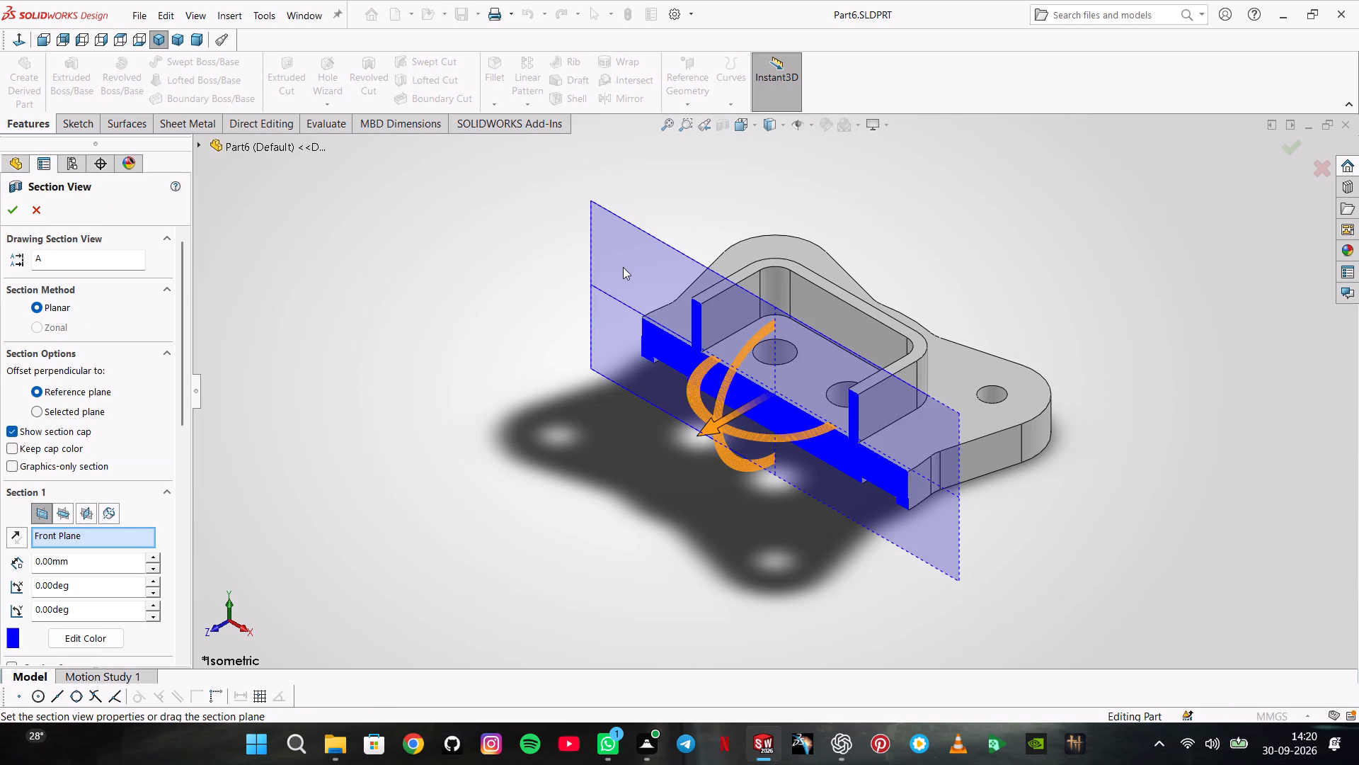
left_click(13, 209)
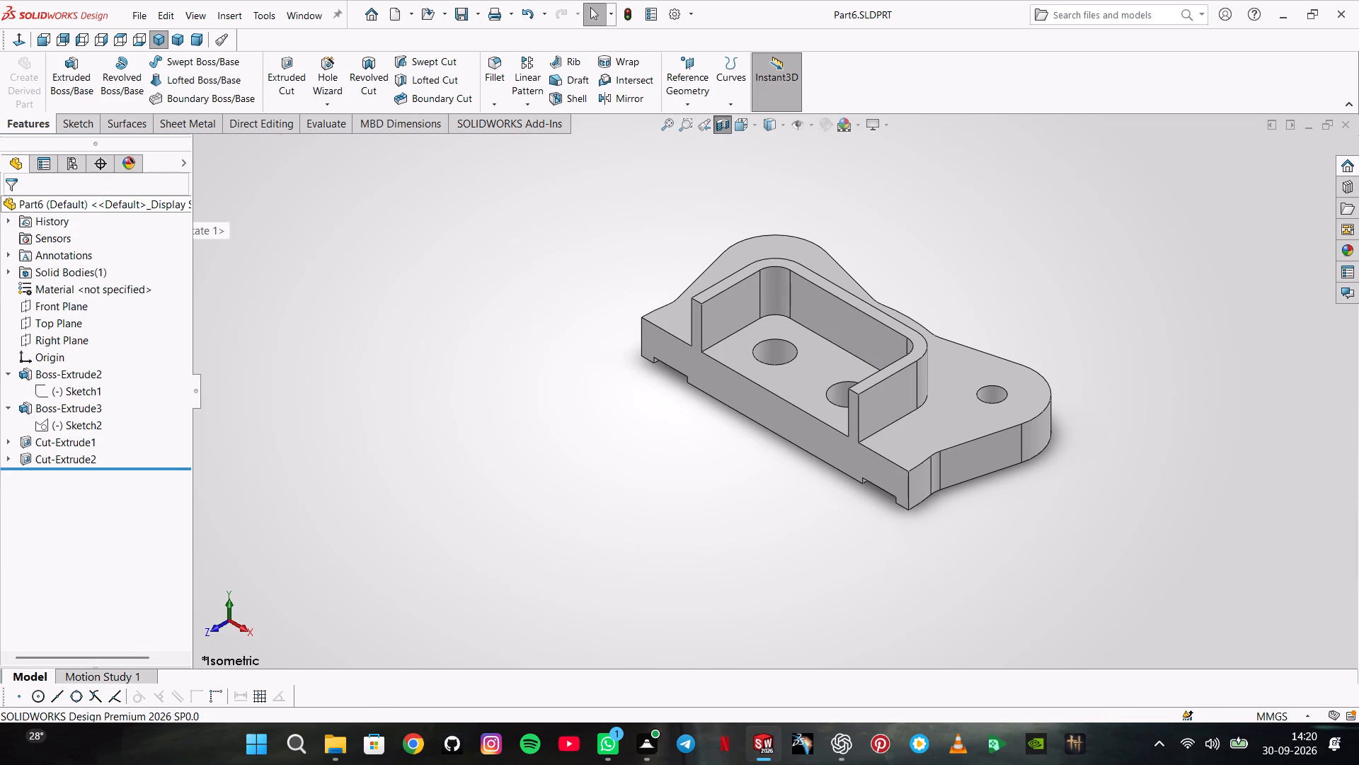
left_click(26, 40)
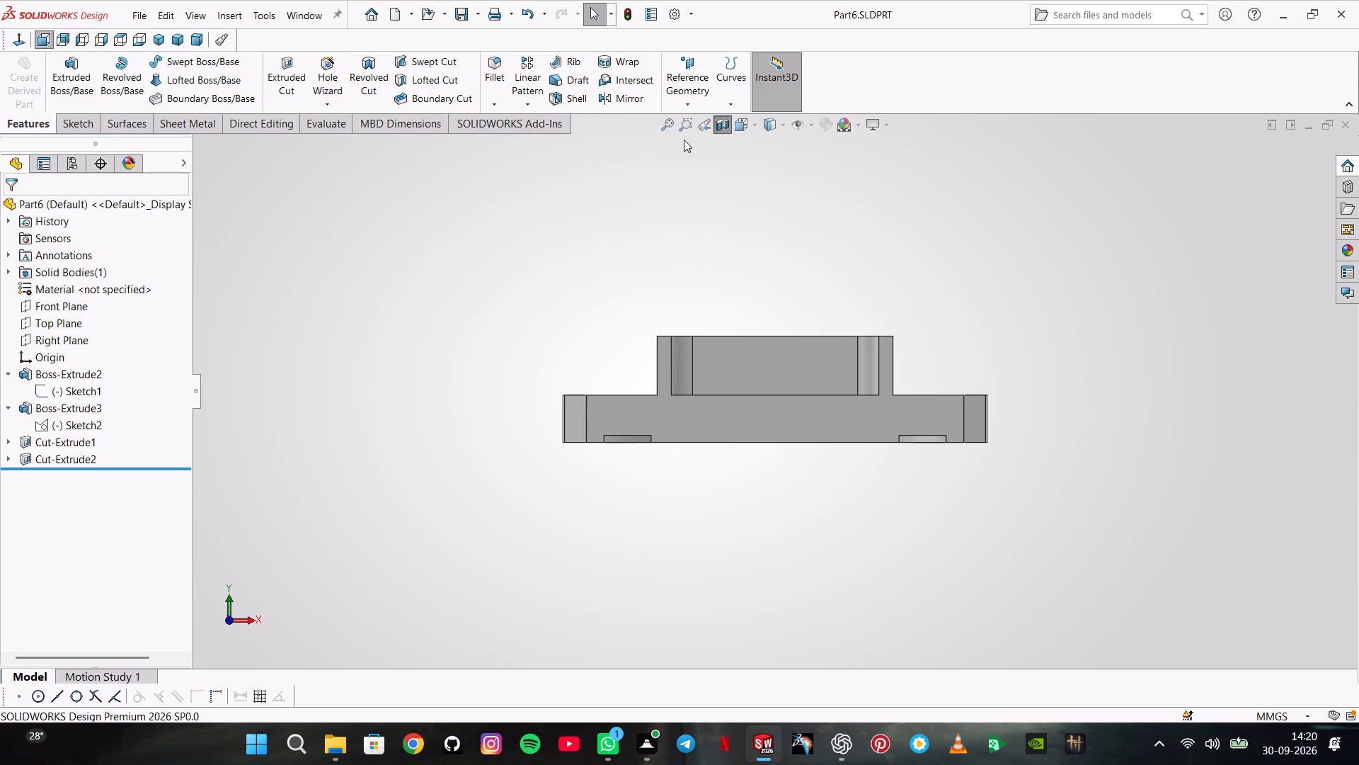
left_click(728, 125)
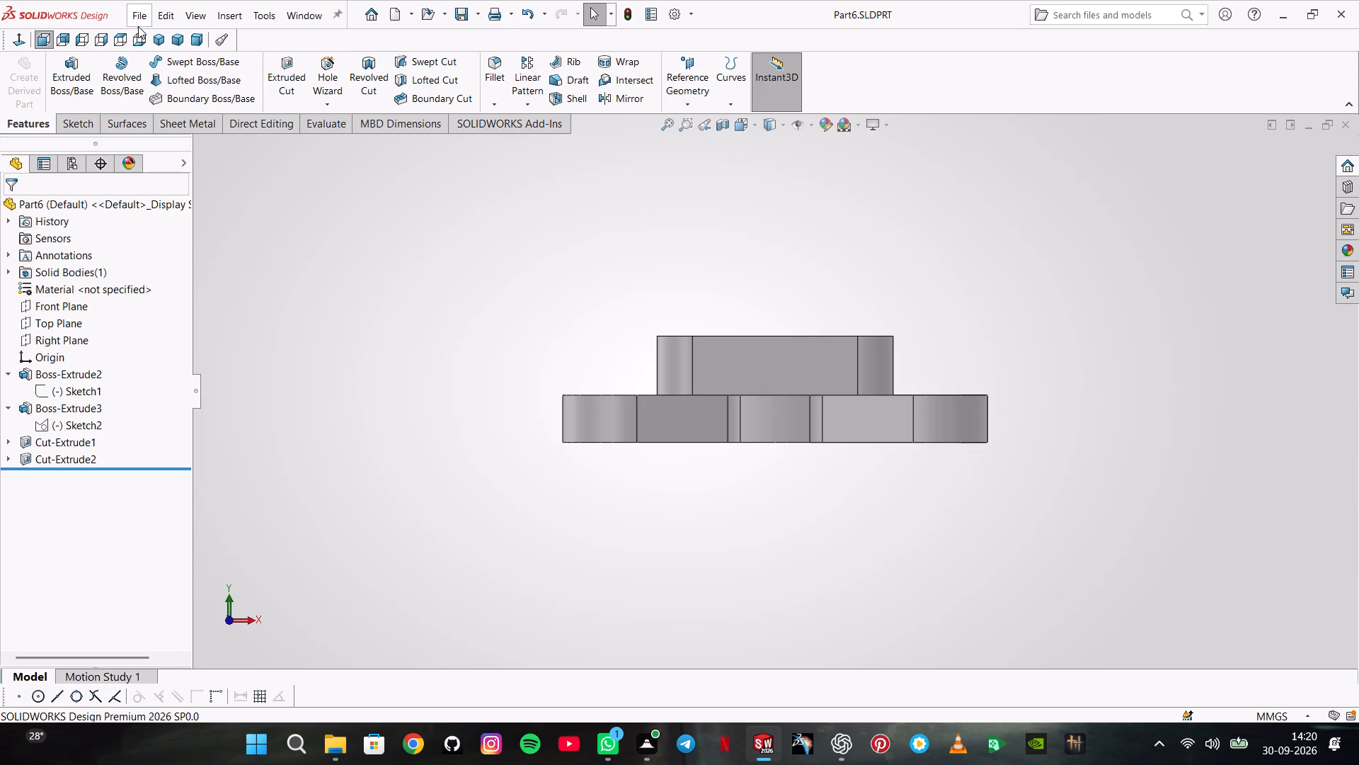
left_click(159, 35)
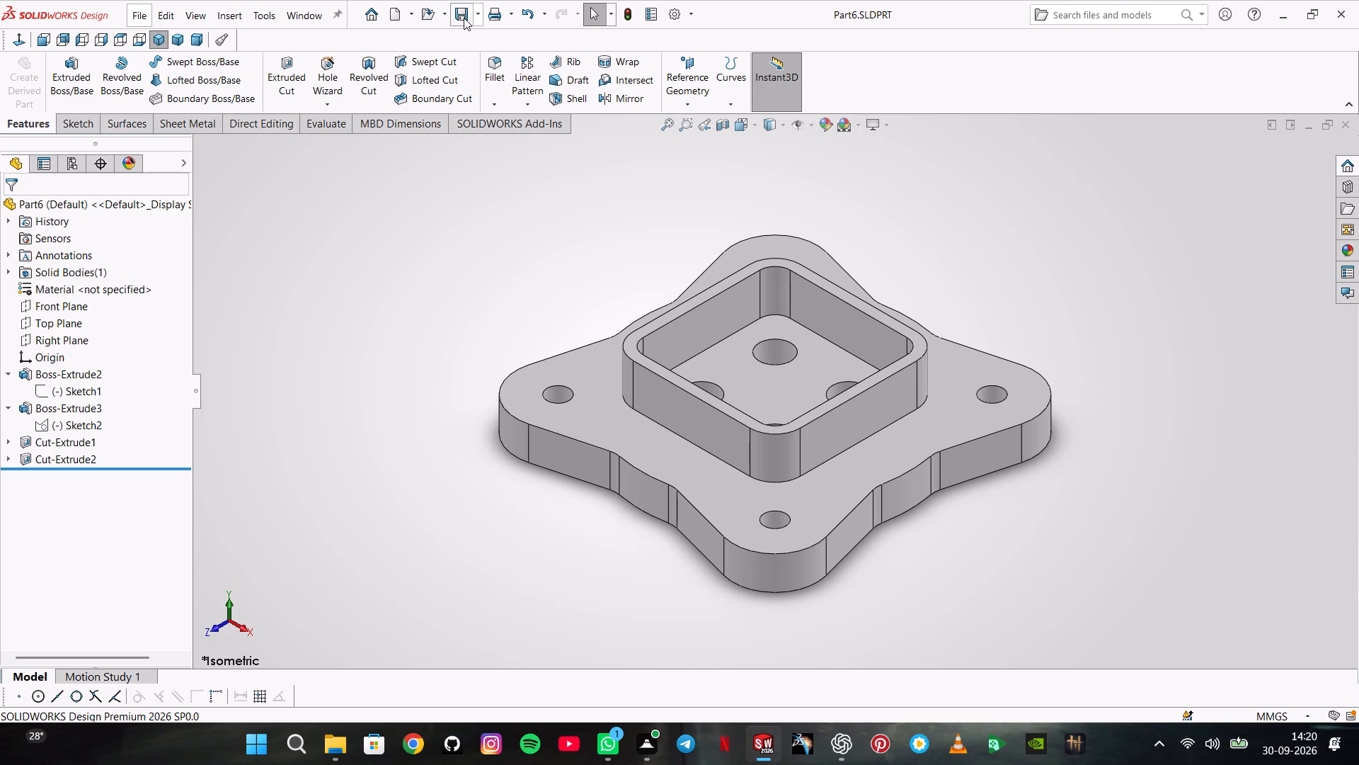